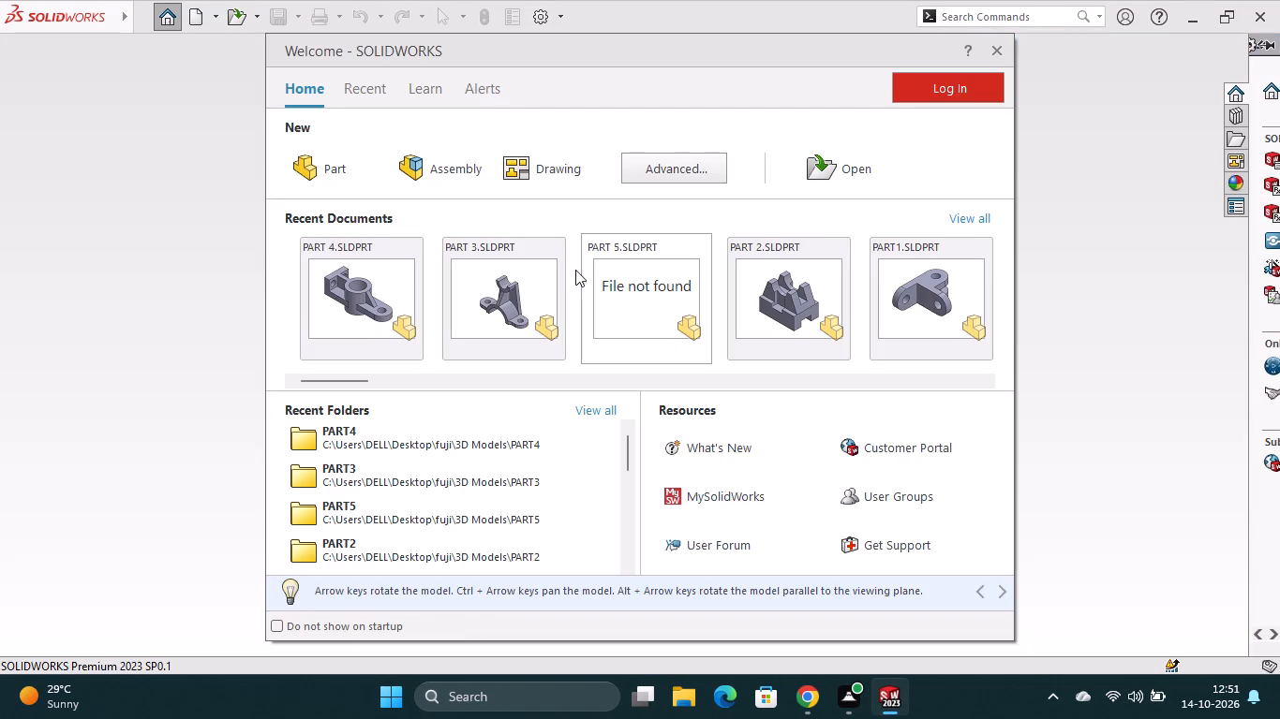
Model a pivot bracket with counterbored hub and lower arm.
Create a new part and start a sketch on the Front Plane.
left_click(331, 172)
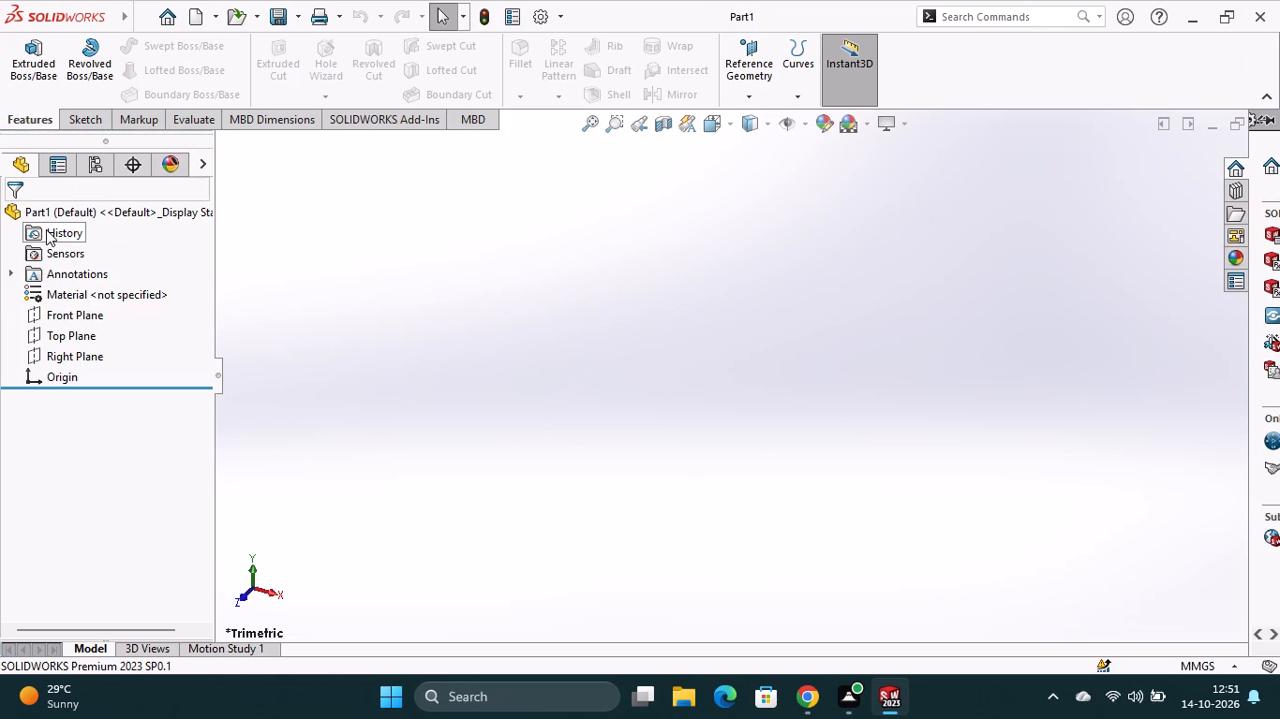
left_click(94, 315)
left_click(107, 287)
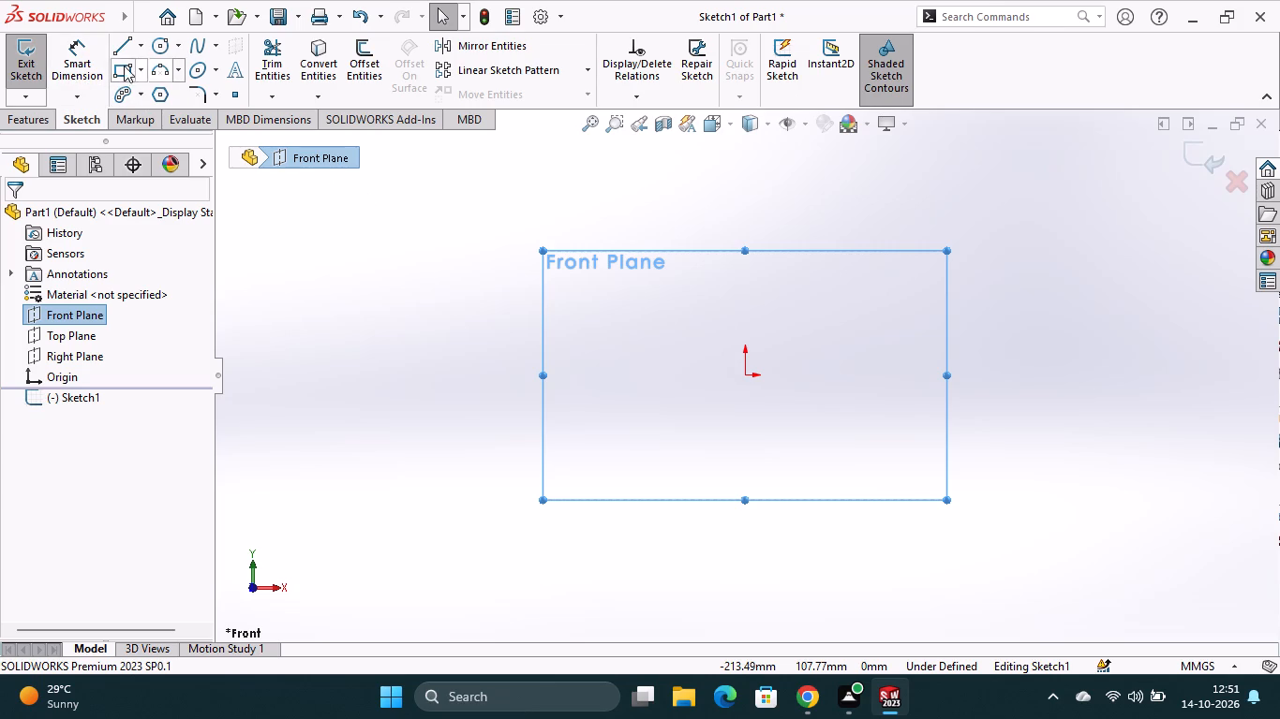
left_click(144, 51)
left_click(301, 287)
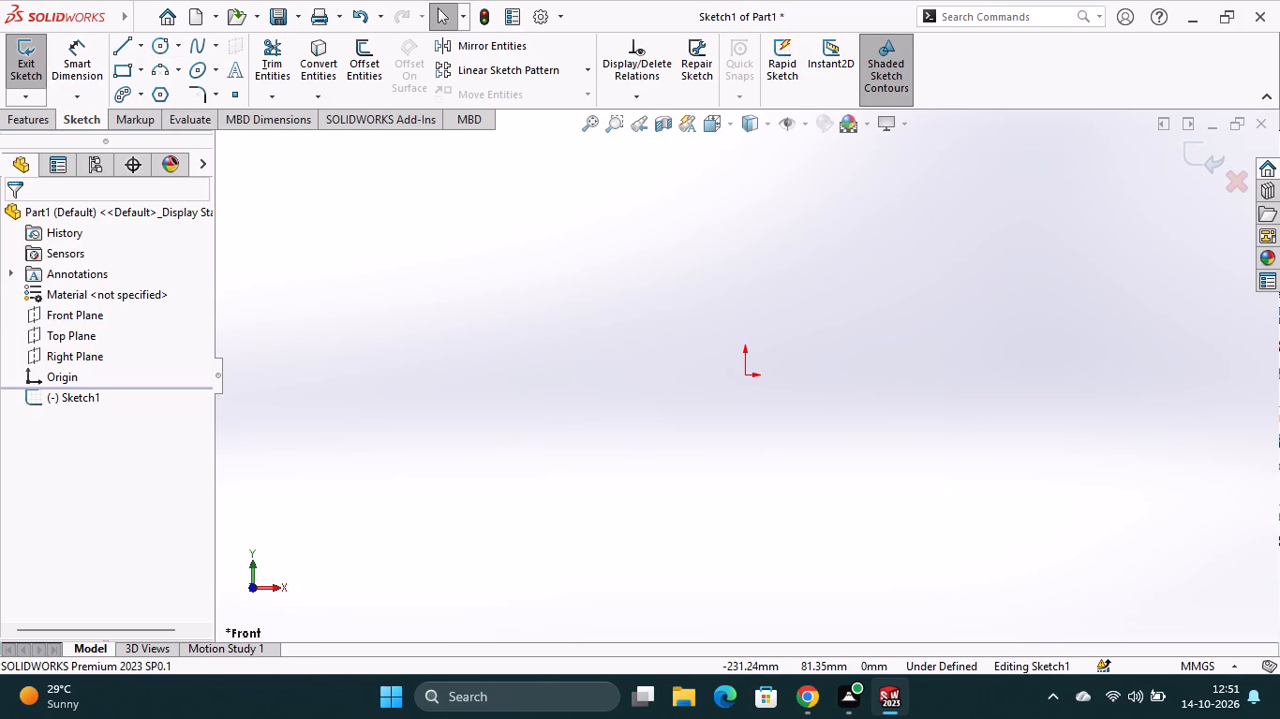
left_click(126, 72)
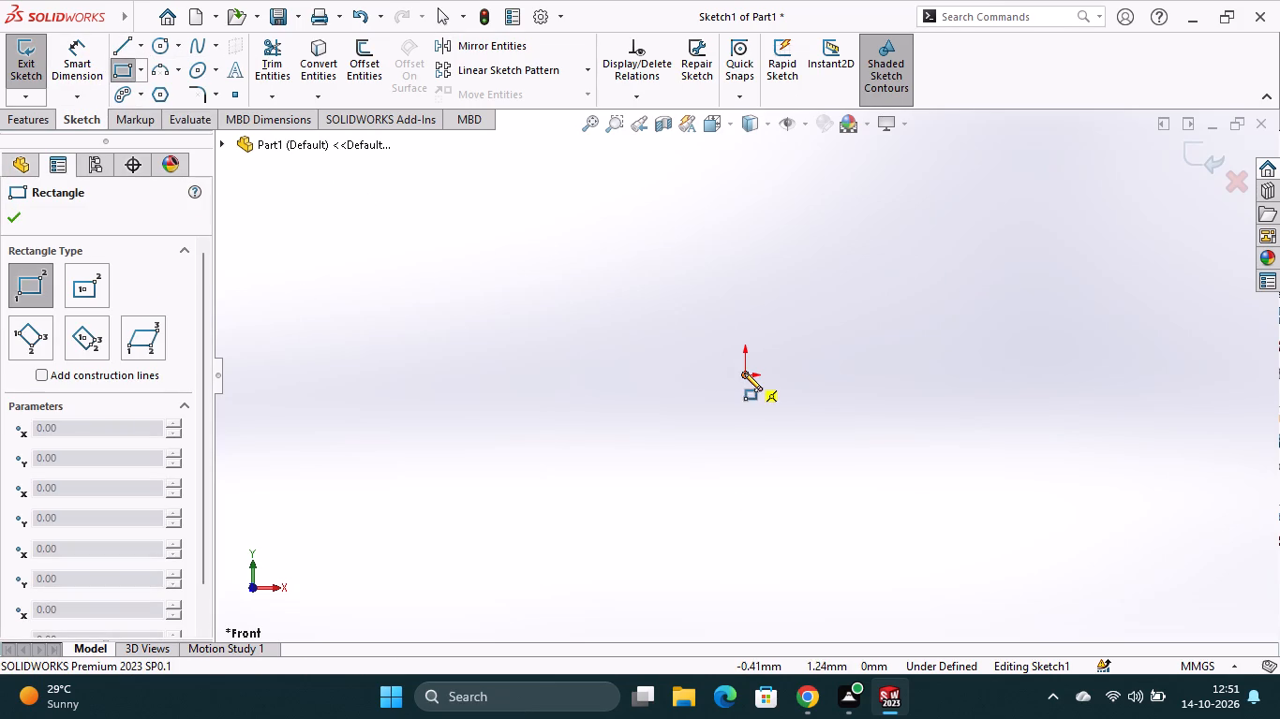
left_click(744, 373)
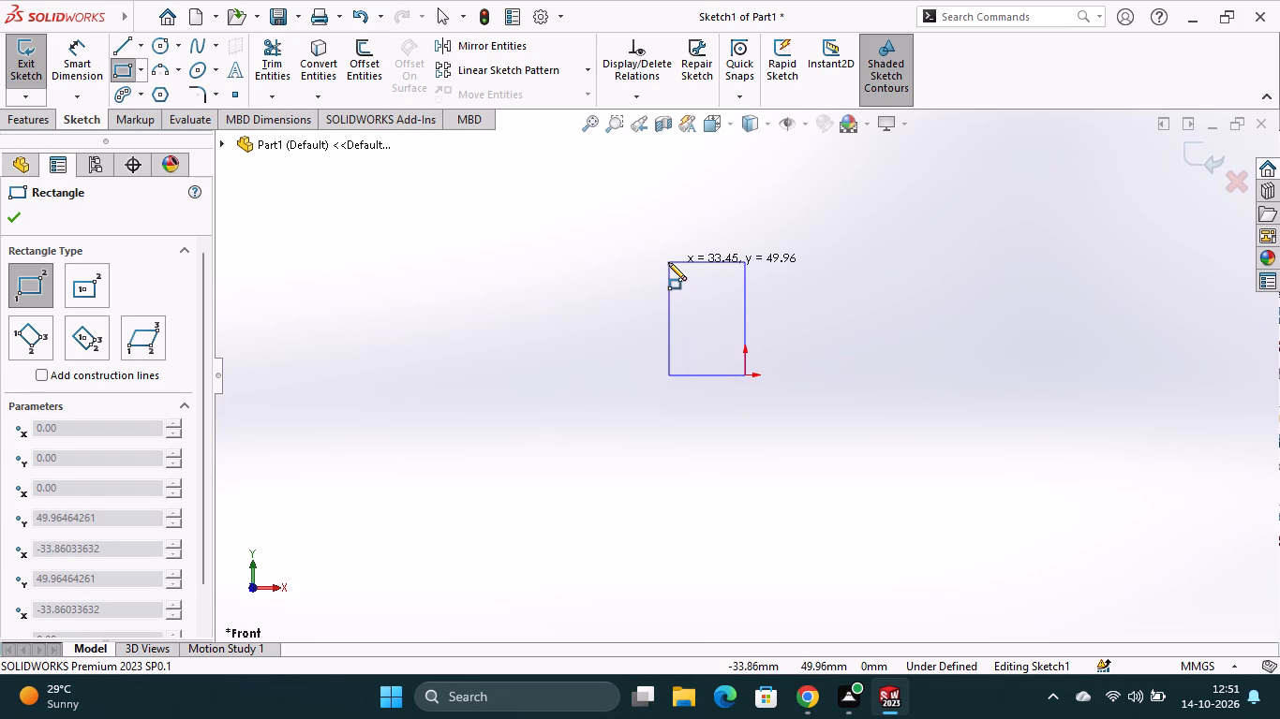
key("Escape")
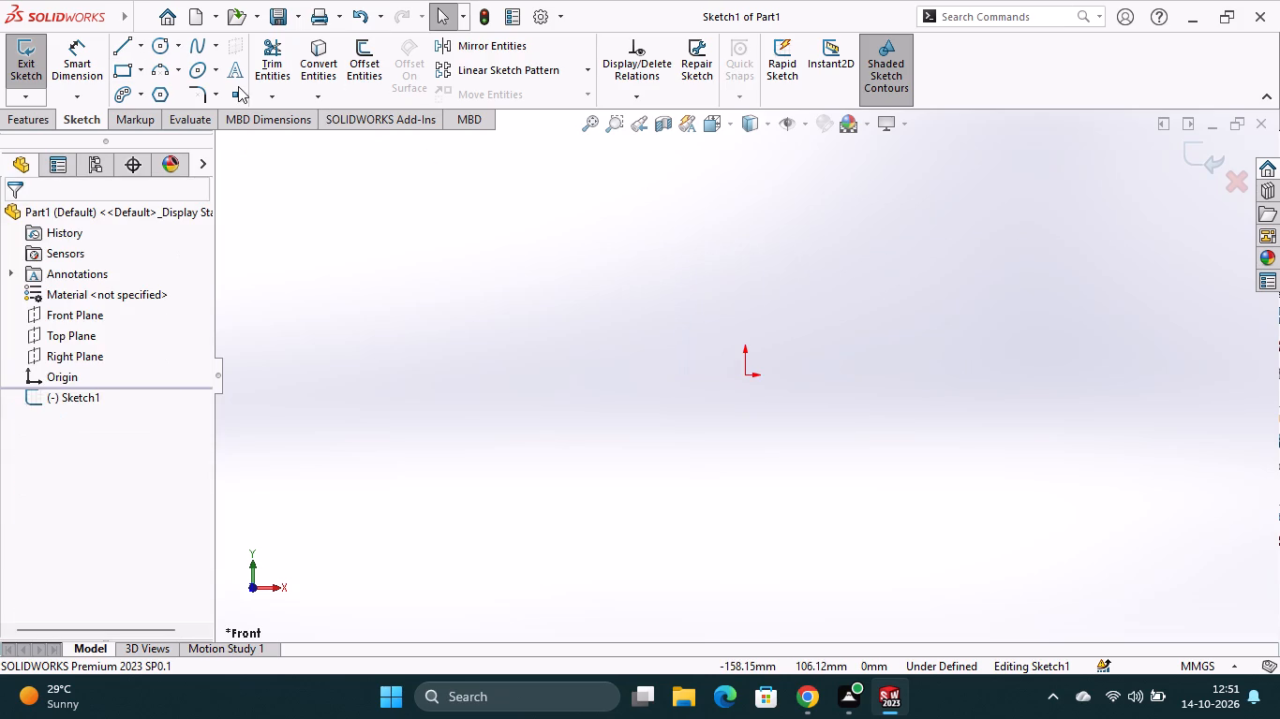
Sketch a vertical centerline about 90 mm long upward from the origin.
left_click(145, 53)
left_click(156, 90)
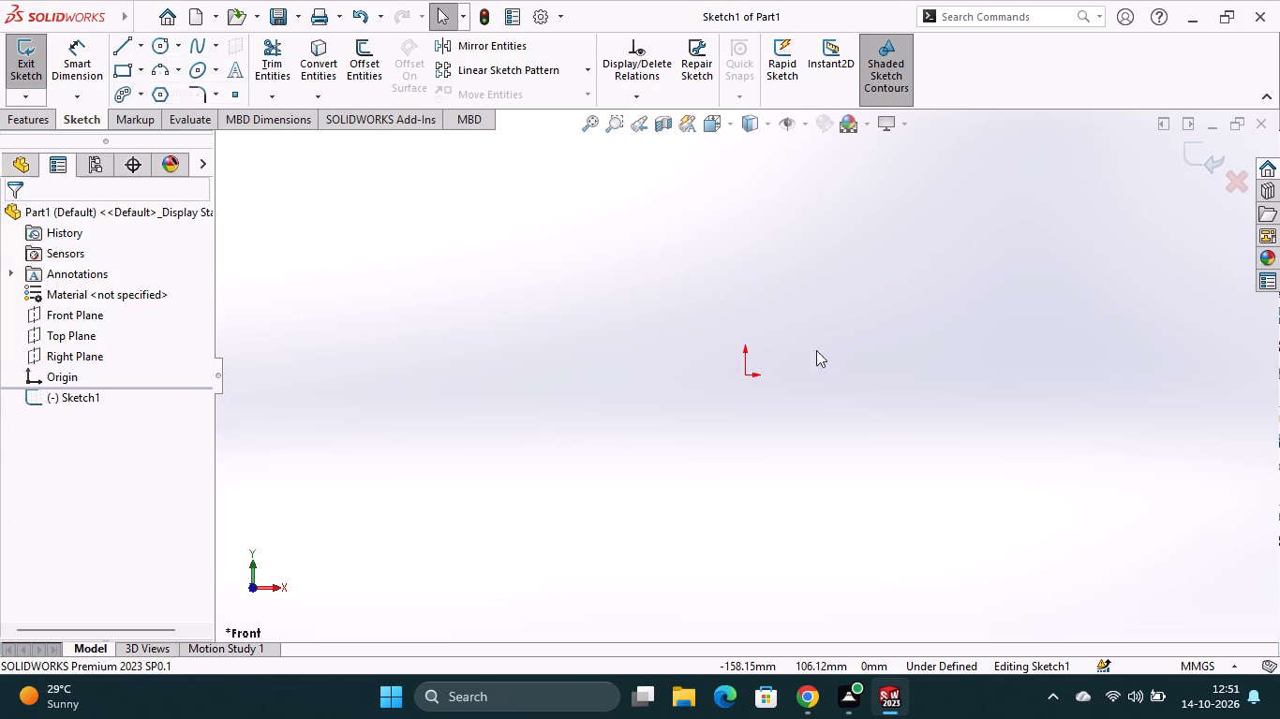
left_click(744, 375)
left_click(750, 172)
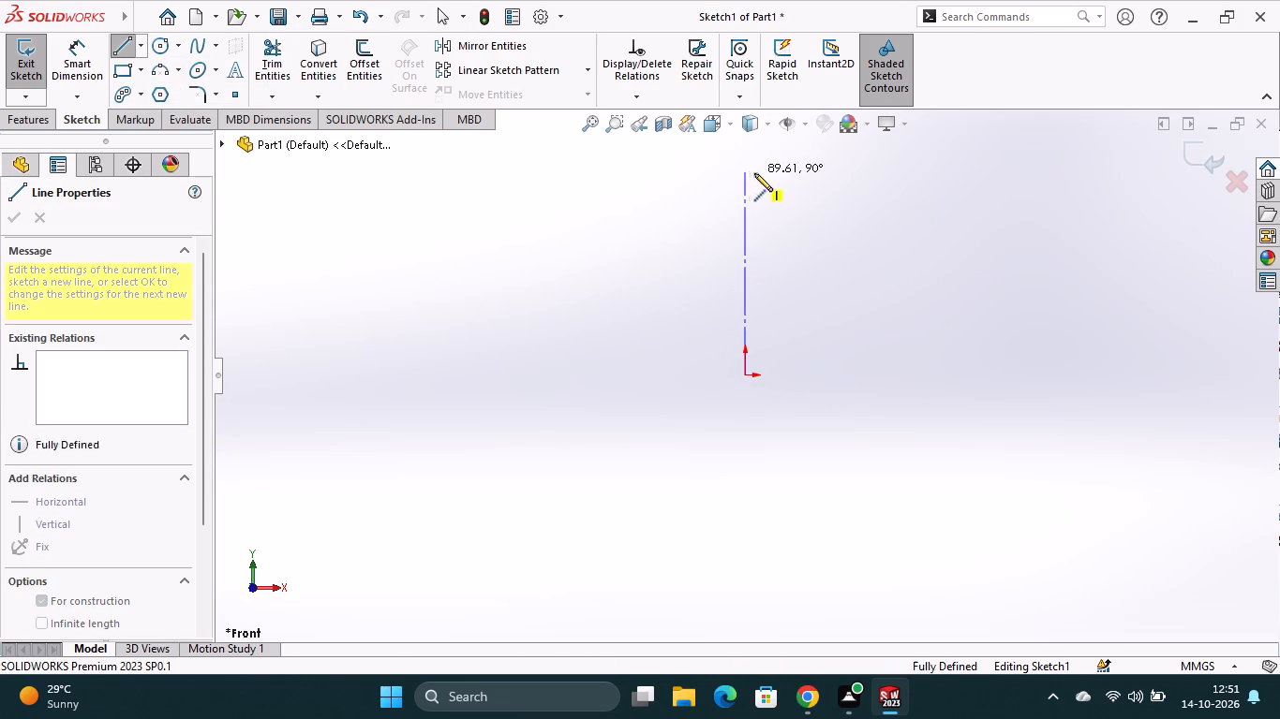
key("grave")
key("Escape")
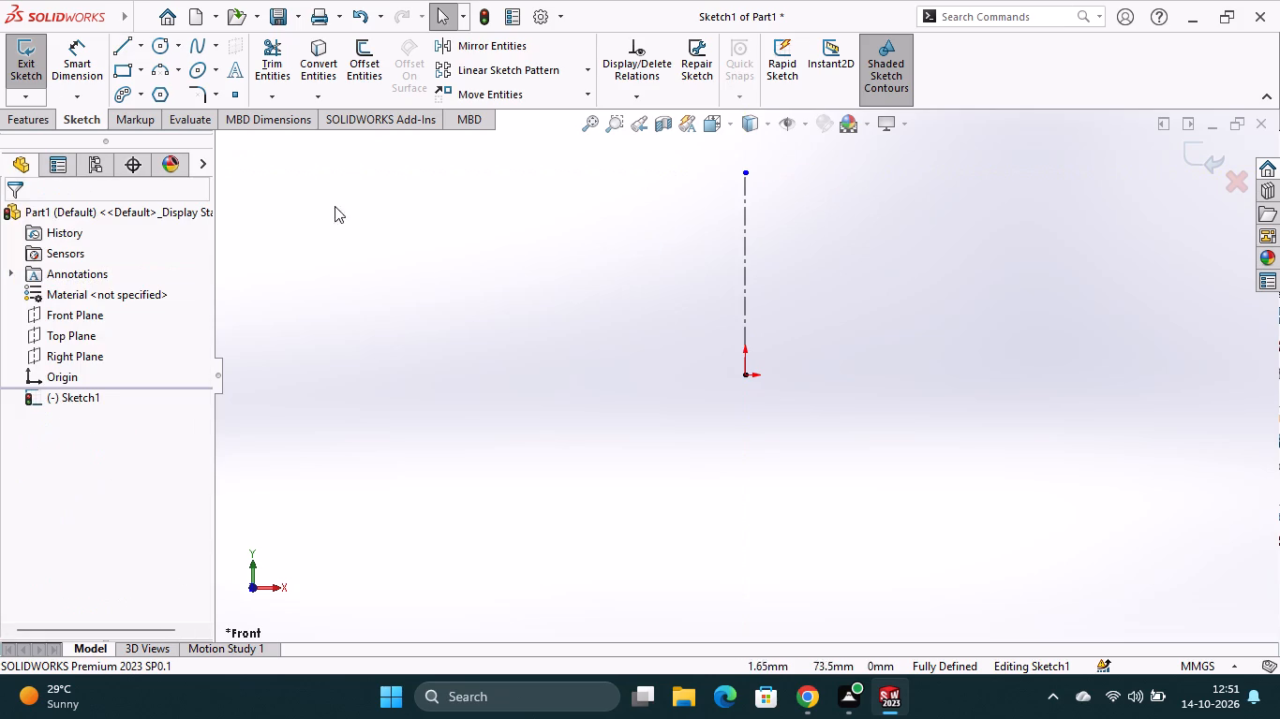
Sketch a corner rectangle about 61 mm tall across the centerline, with its bottom edge level with the origin.
left_click(120, 69)
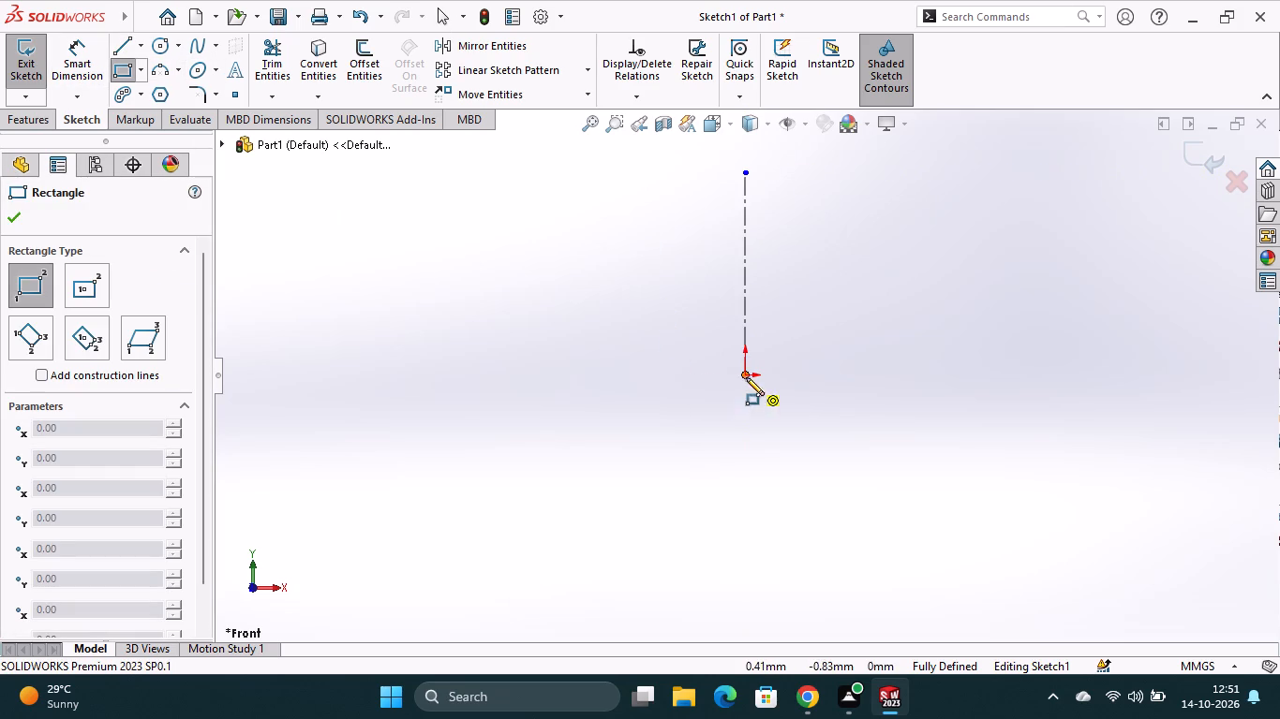
left_click(622, 370)
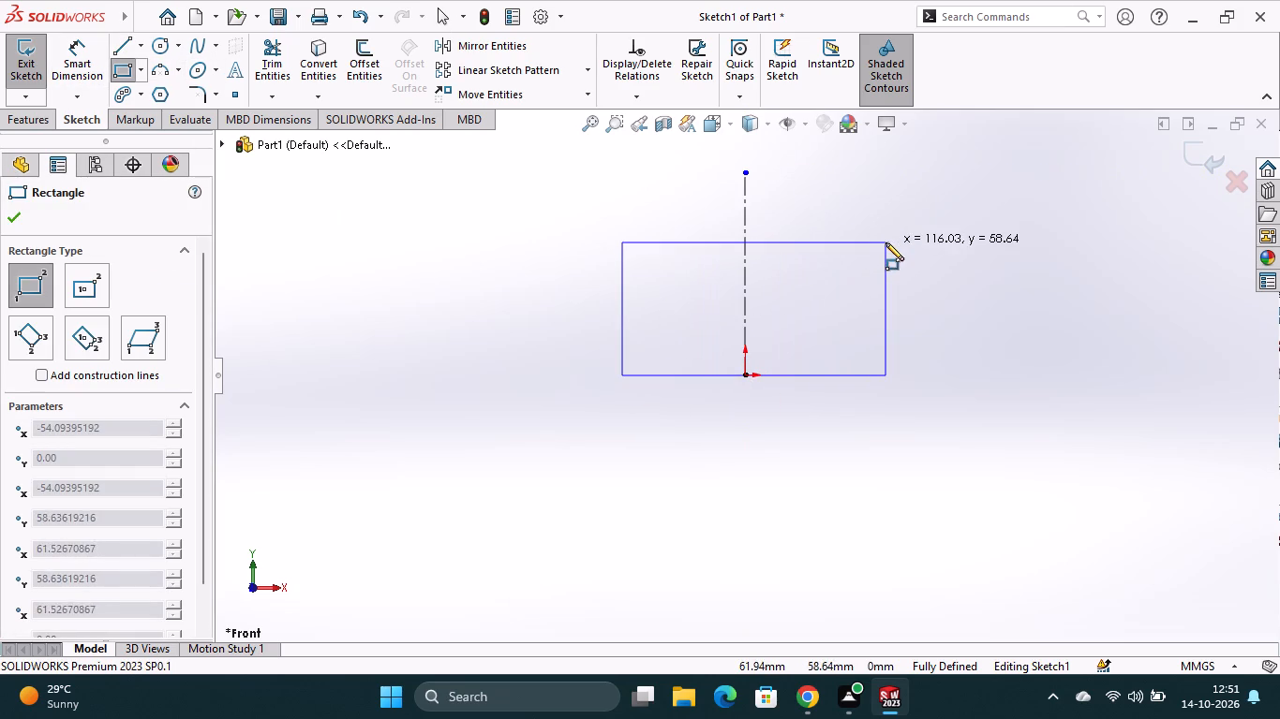
left_click(855, 238)
key("Escape")
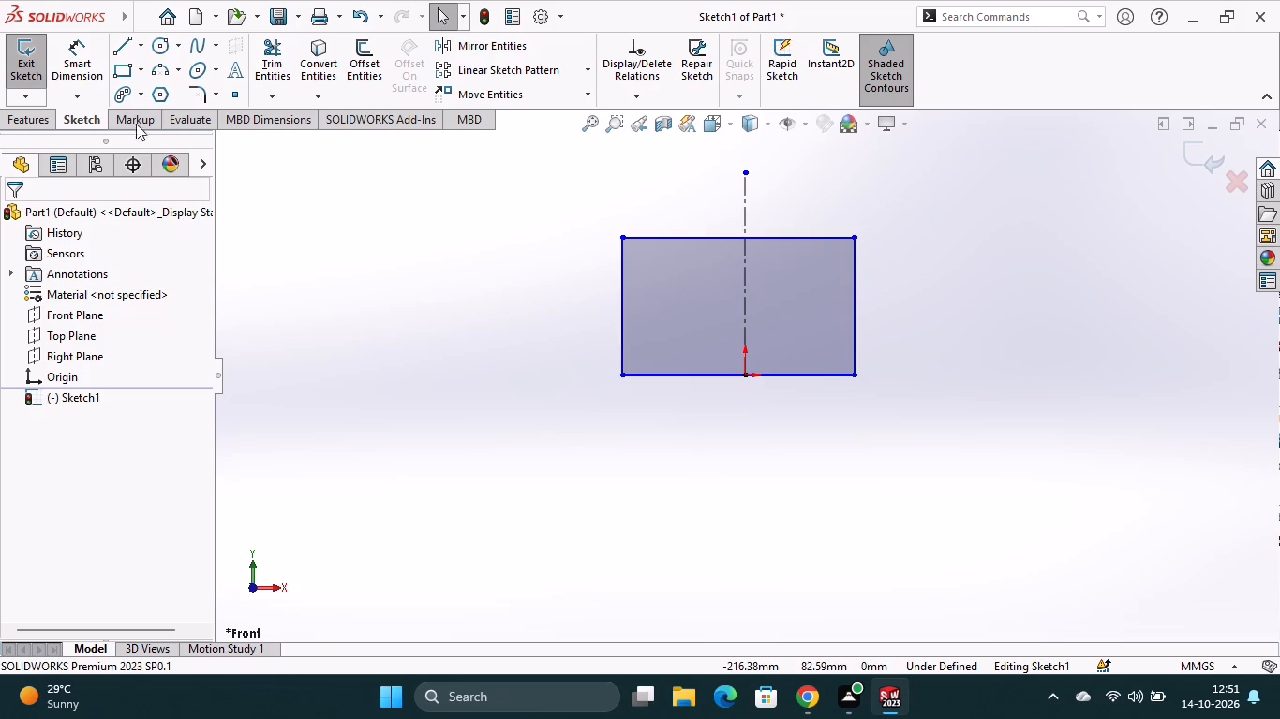
Dimension the rectangle's height to 20 mm and its width to 60 mm.
left_click(72, 69)
left_click(618, 305)
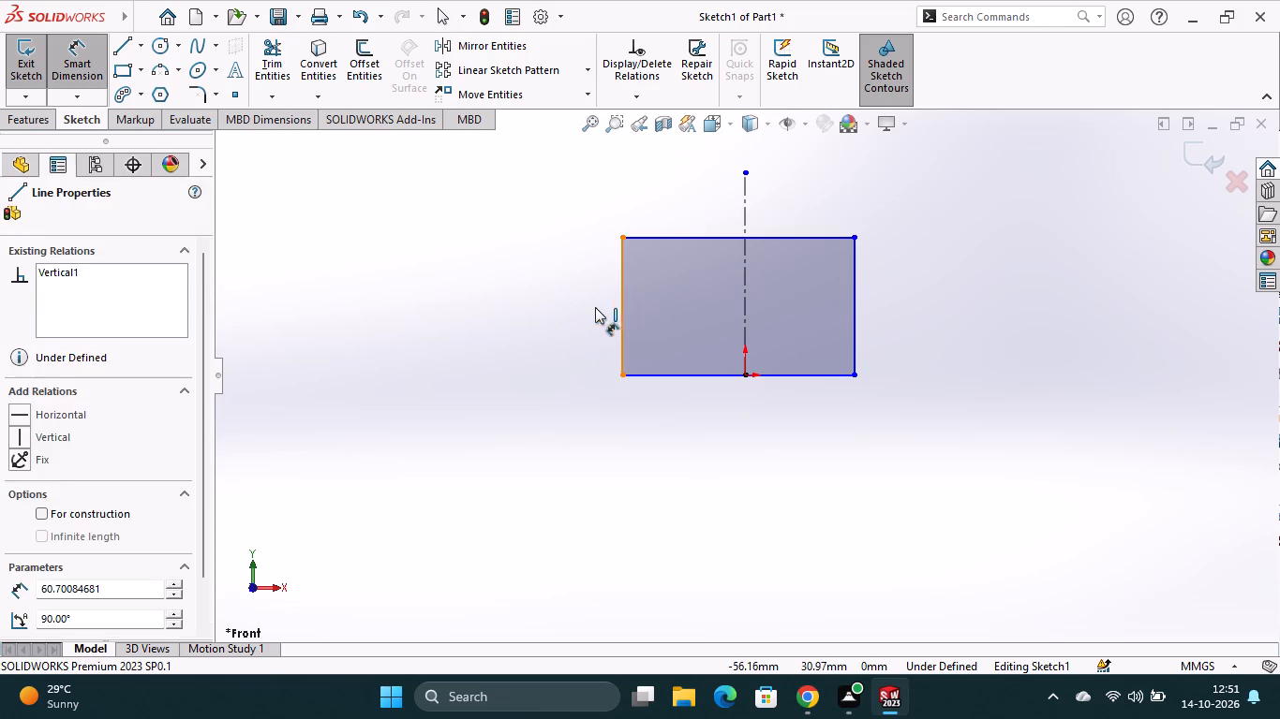
left_click(591, 307)
type("20")
key("Return")
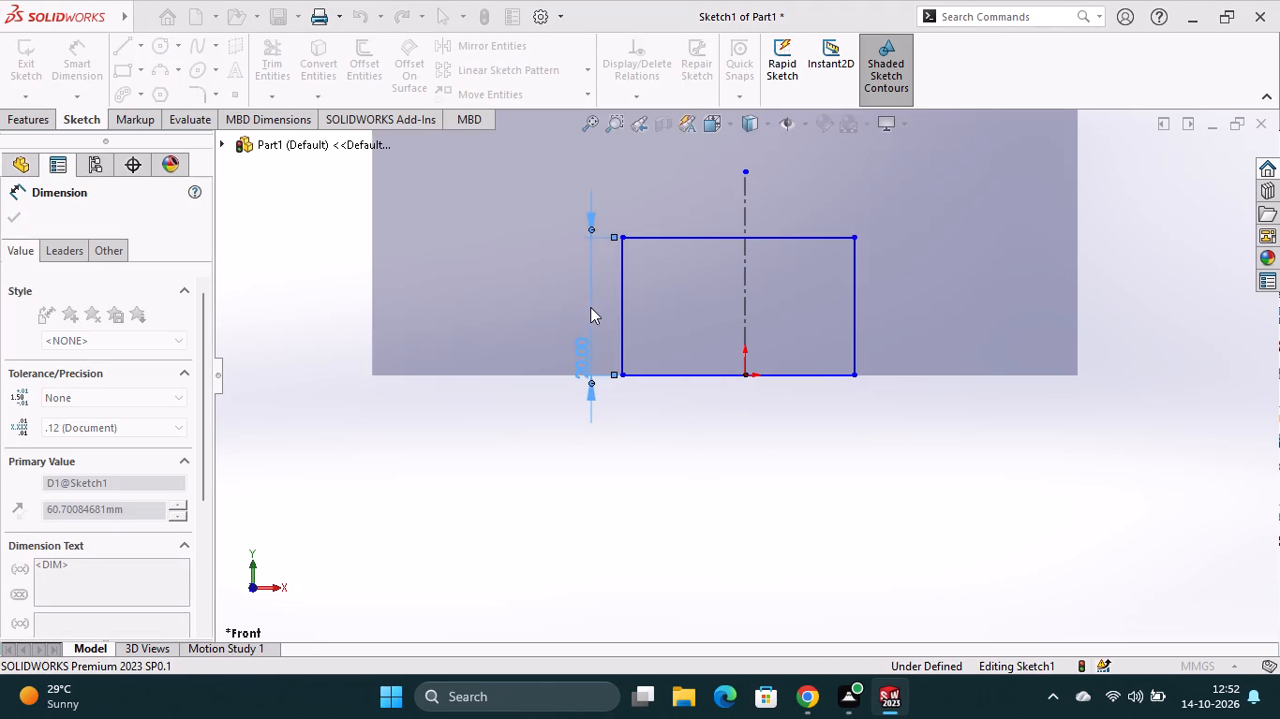
left_click(693, 374)
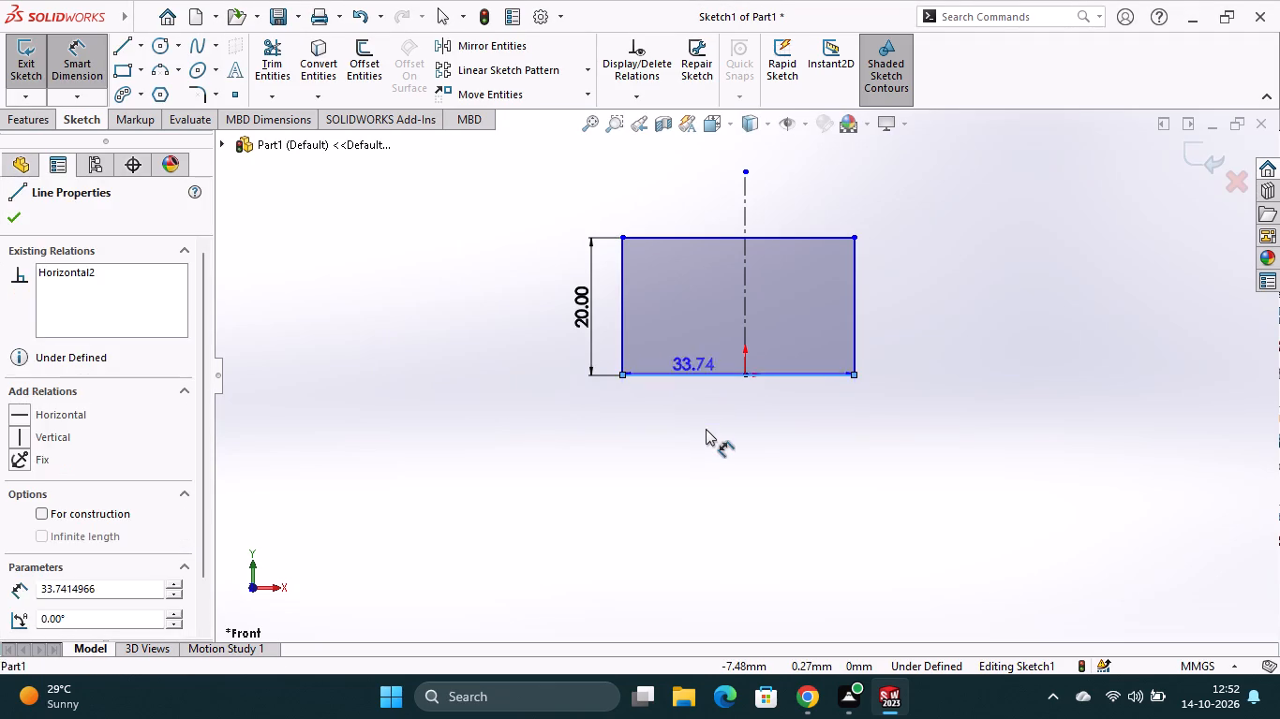
left_click(706, 433)
type("60")
key("Return")
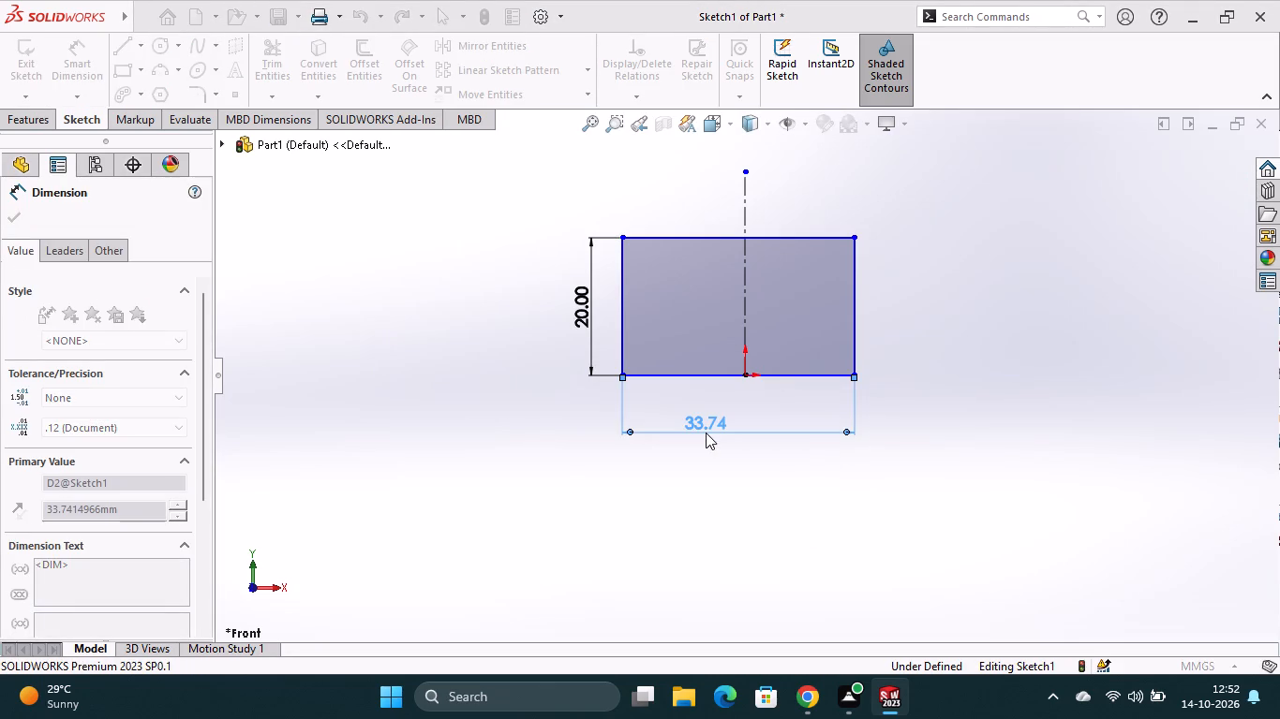
Dimension the distance from the rectangle's left edge to the centerline as 30 mm.
left_click(745, 329)
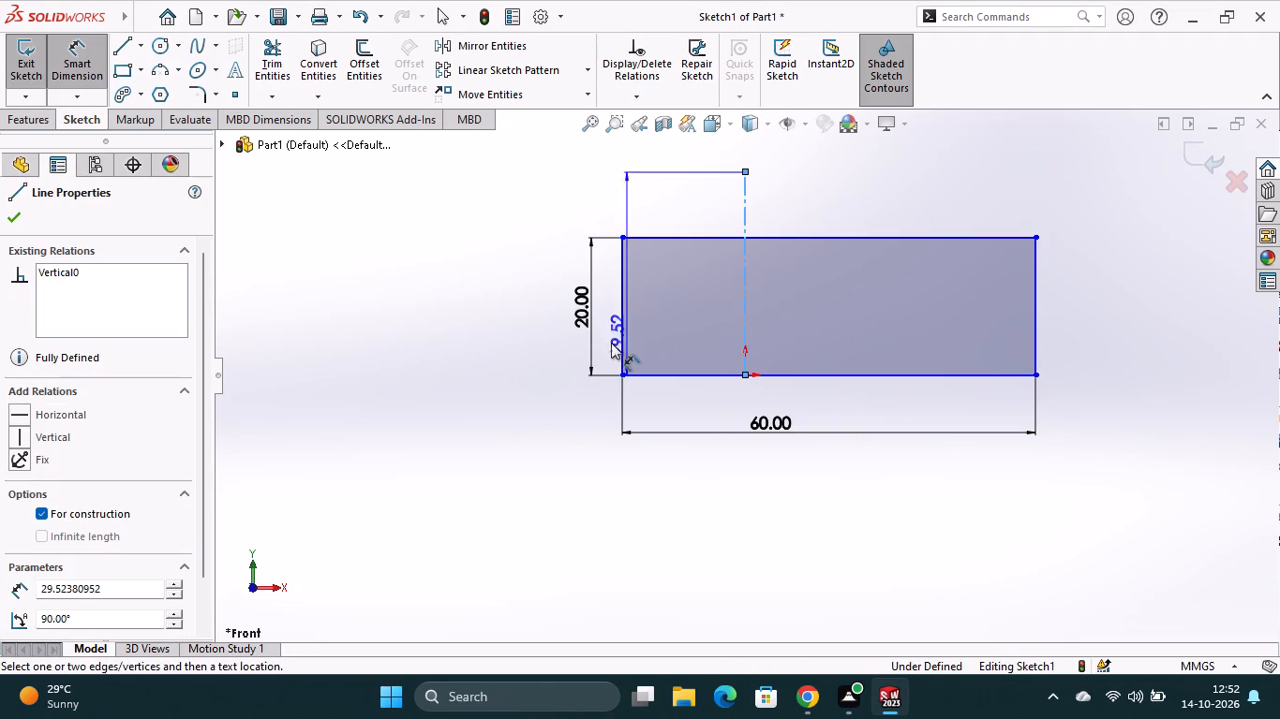
left_click(620, 341)
left_click(657, 412)
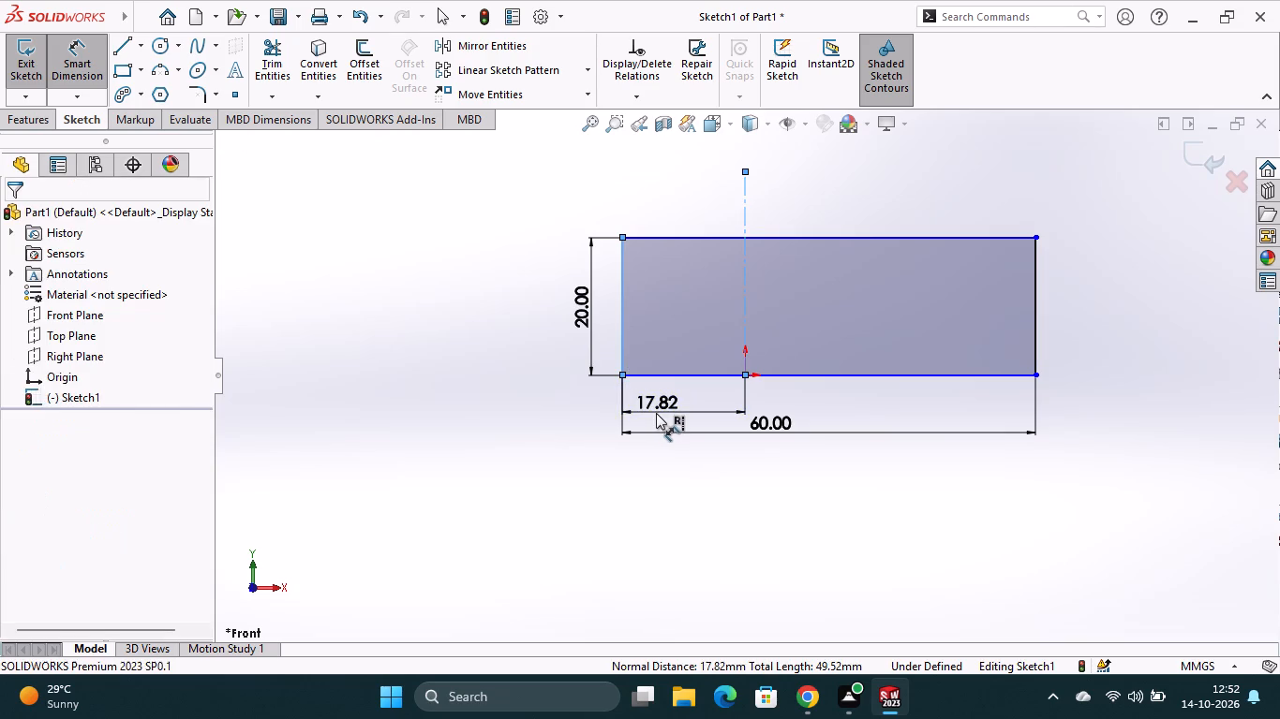
type("30")
key("Return")
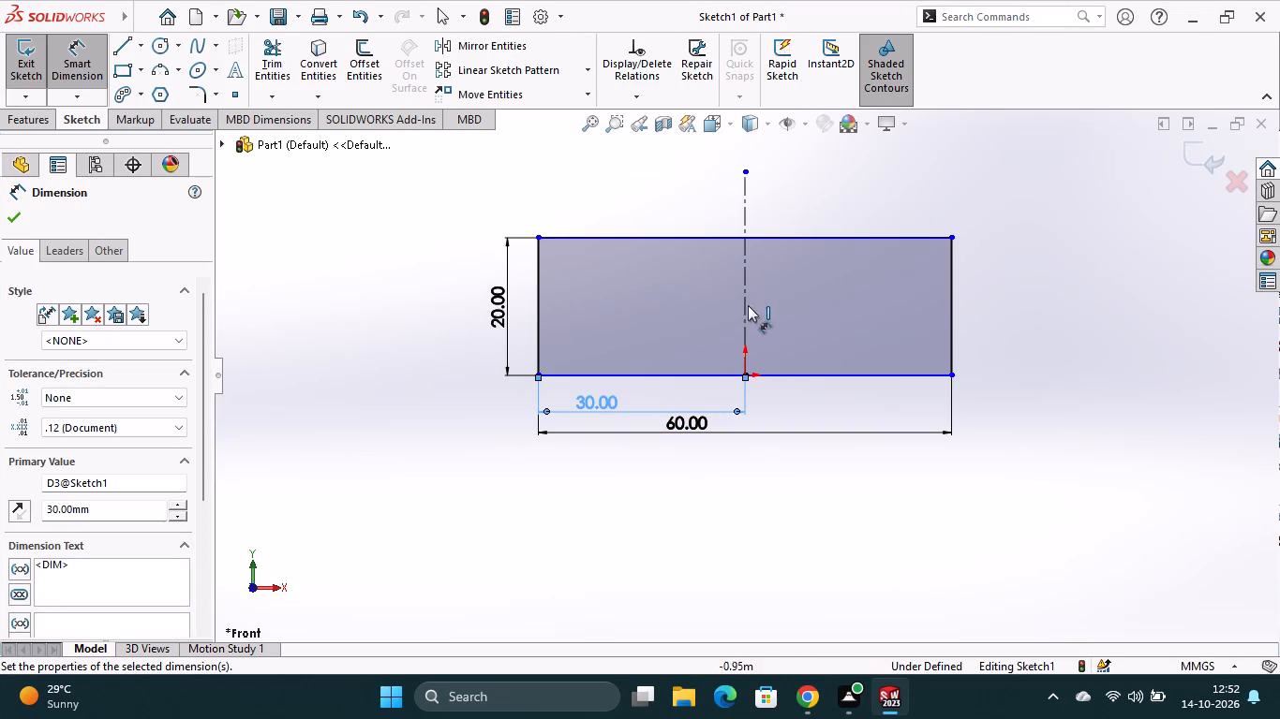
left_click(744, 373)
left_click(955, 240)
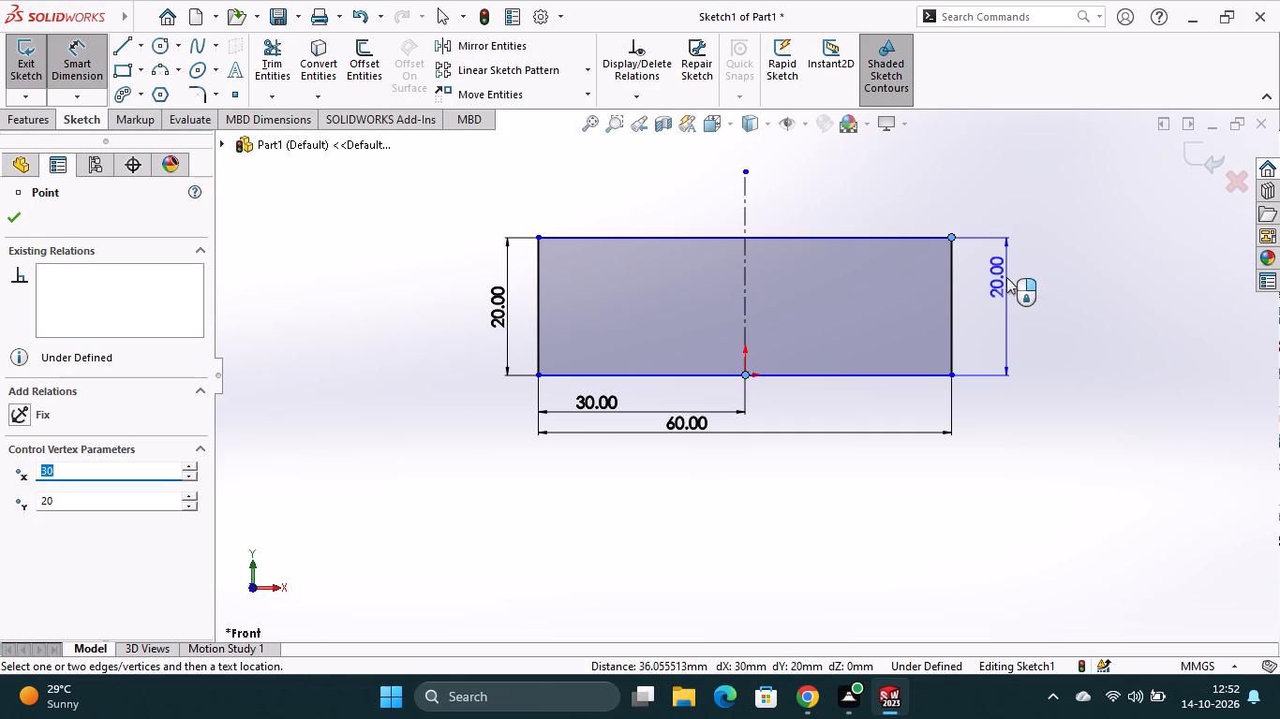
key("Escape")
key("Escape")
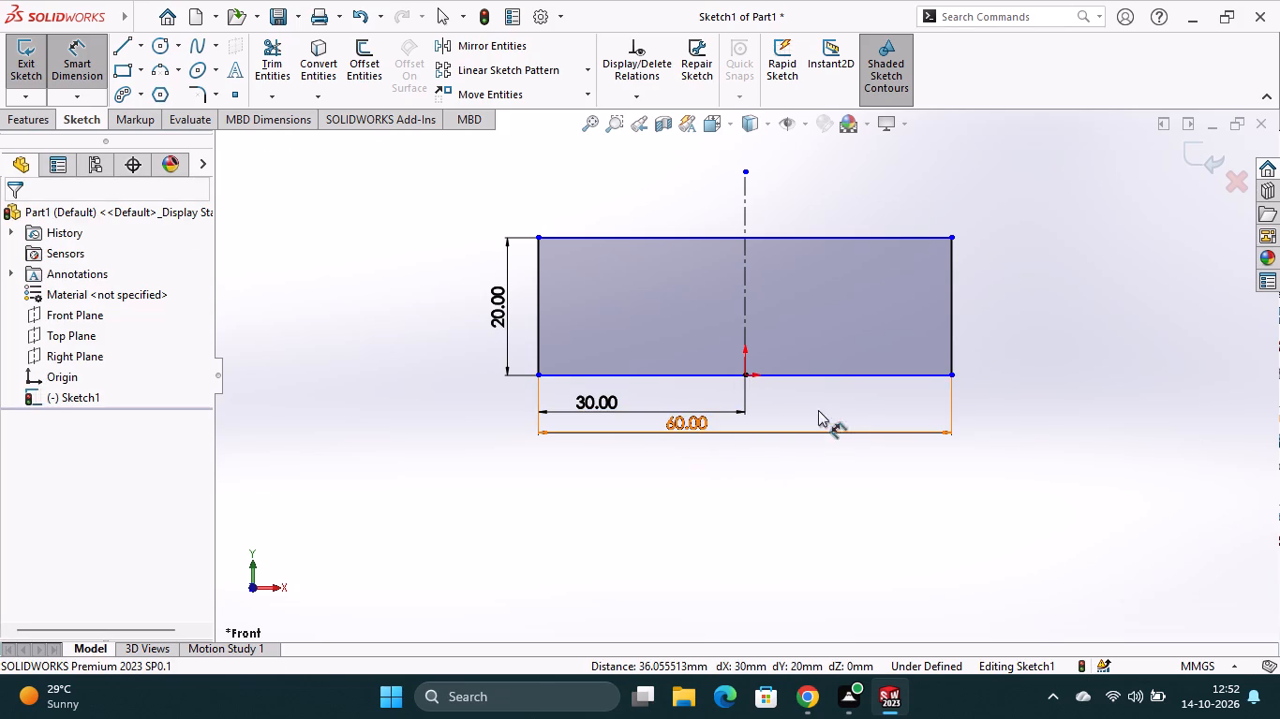
Add a driven horizontal dimension from the origin to the rectangle's upper-right corner.
left_click(745, 375)
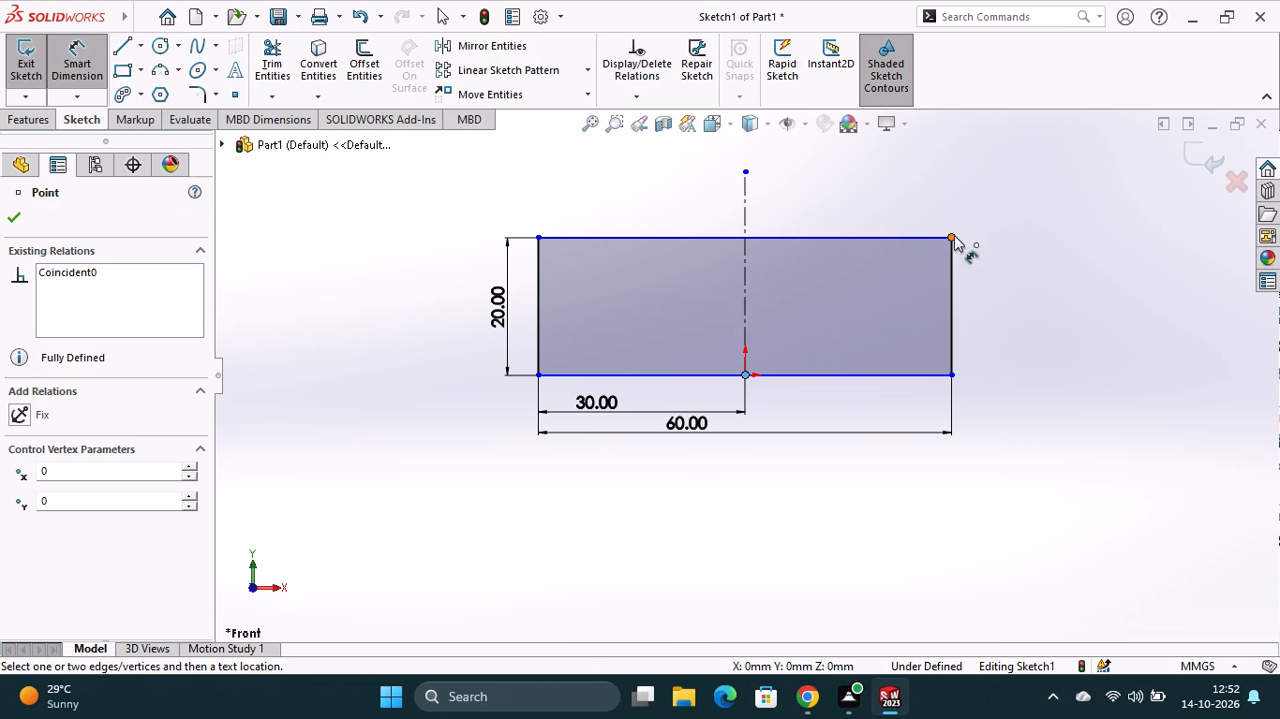
left_click(954, 235)
left_click(890, 214)
left_click(771, 332)
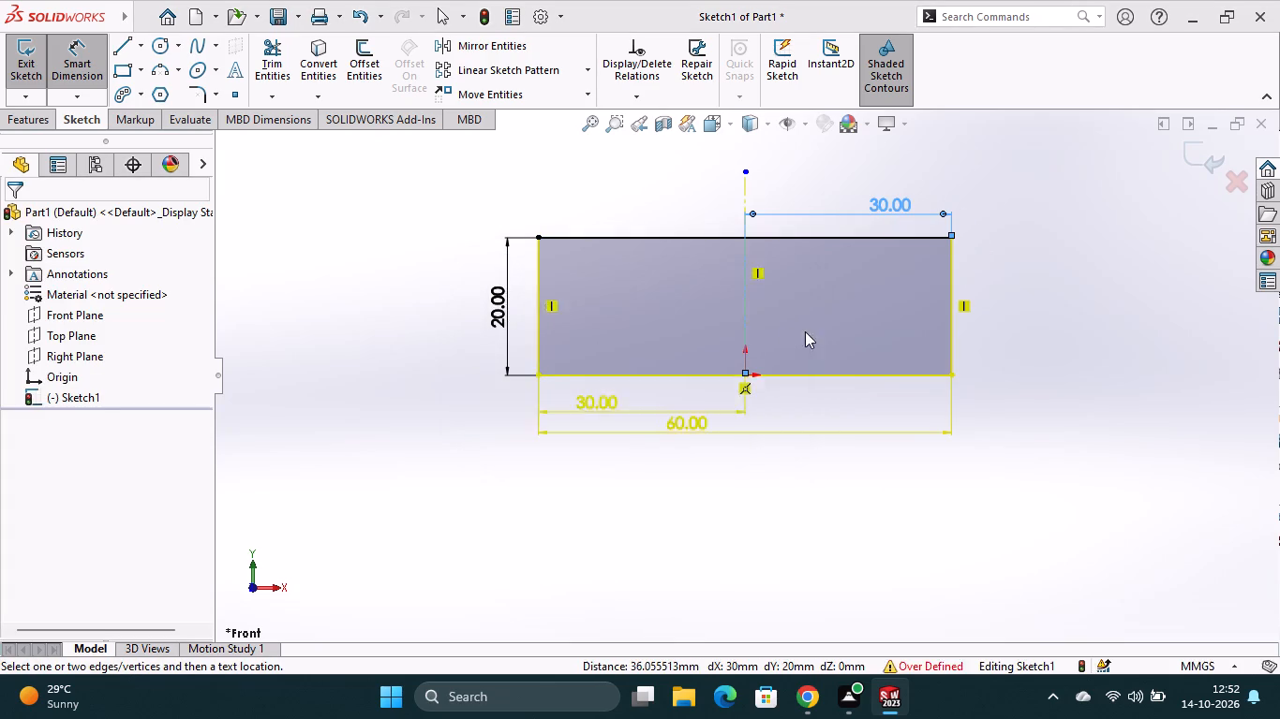
key("Escape")
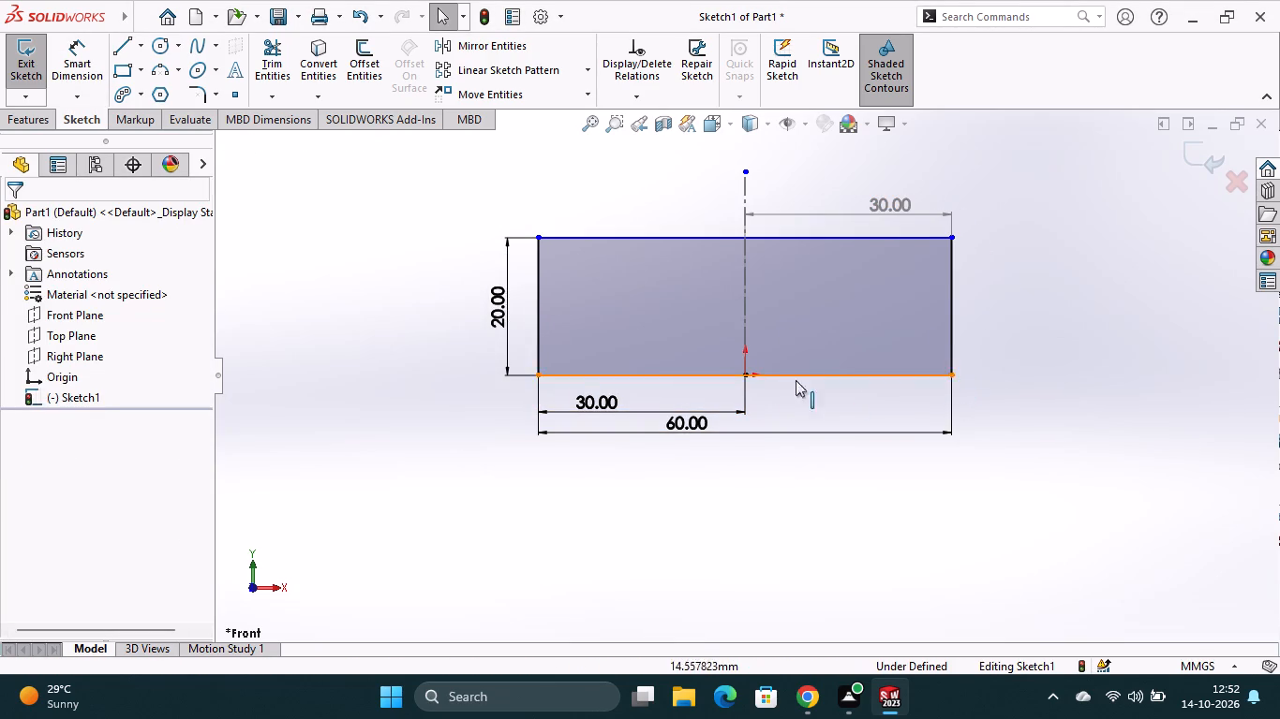
Add a driven length dimension to the rectangle's right vertical edge.
left_click(954, 289)
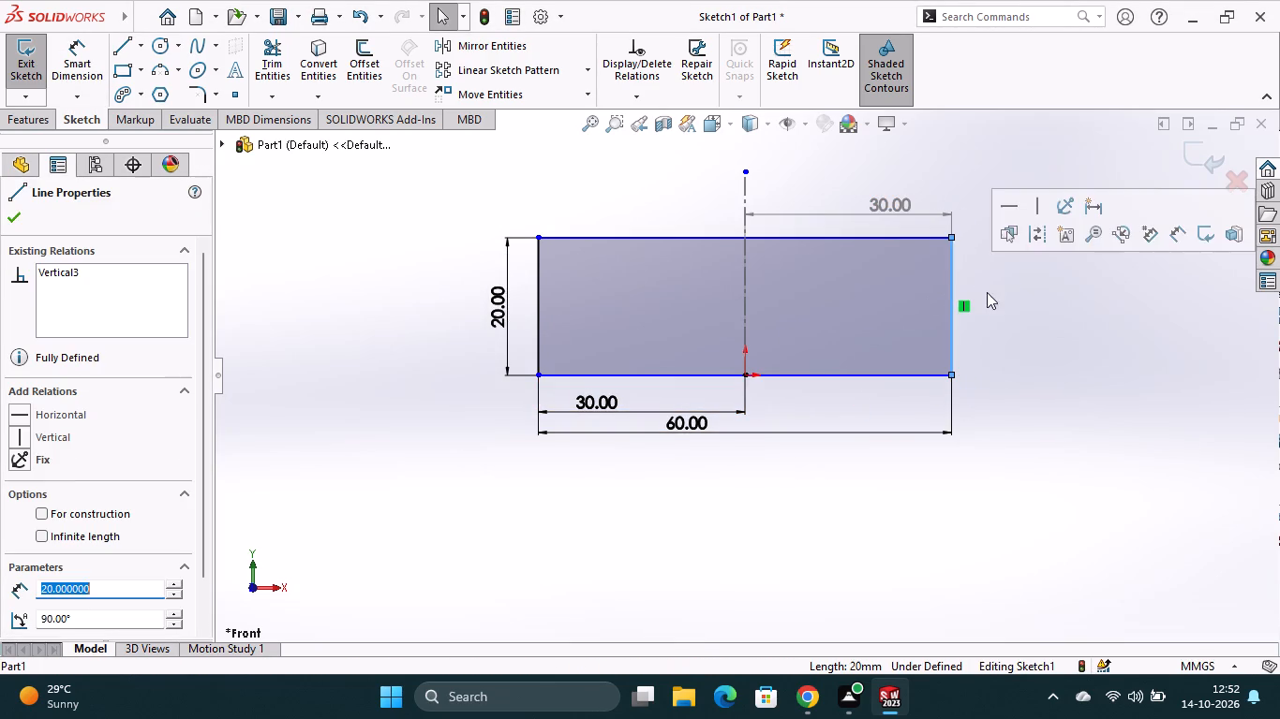
left_click(86, 77)
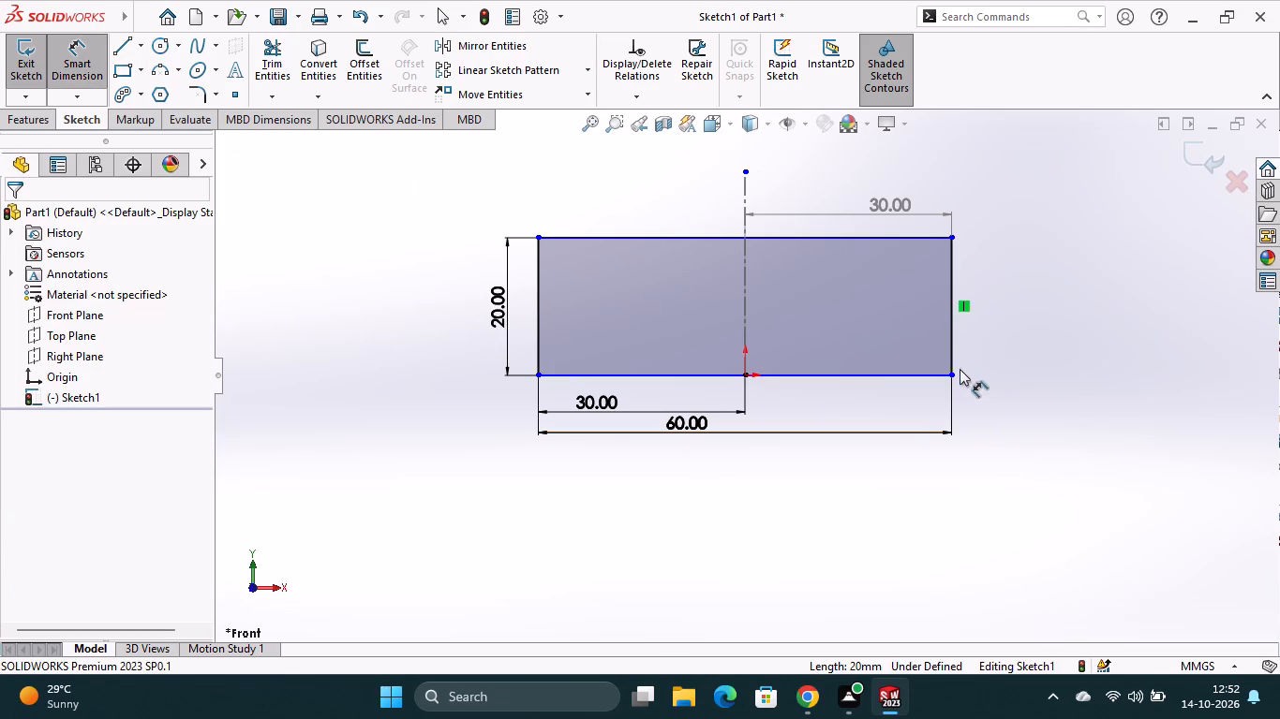
left_click(952, 355)
left_click(1001, 334)
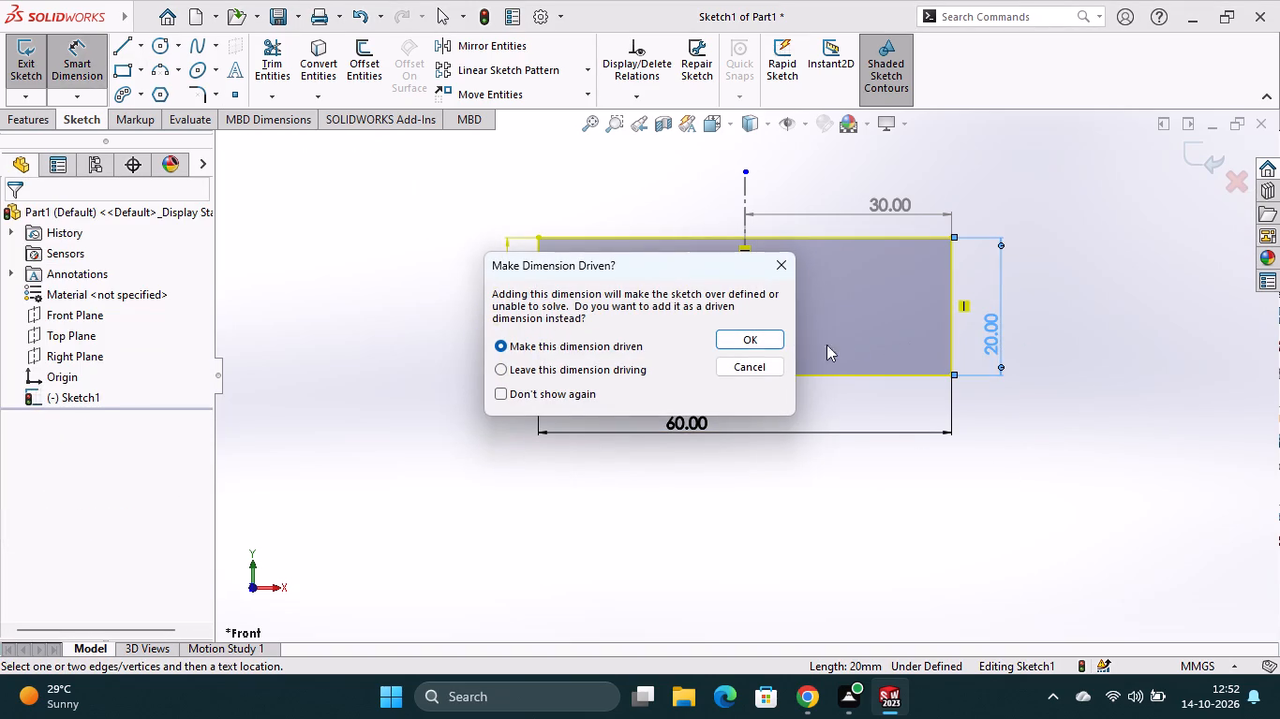
left_click(776, 335)
key("Escape")
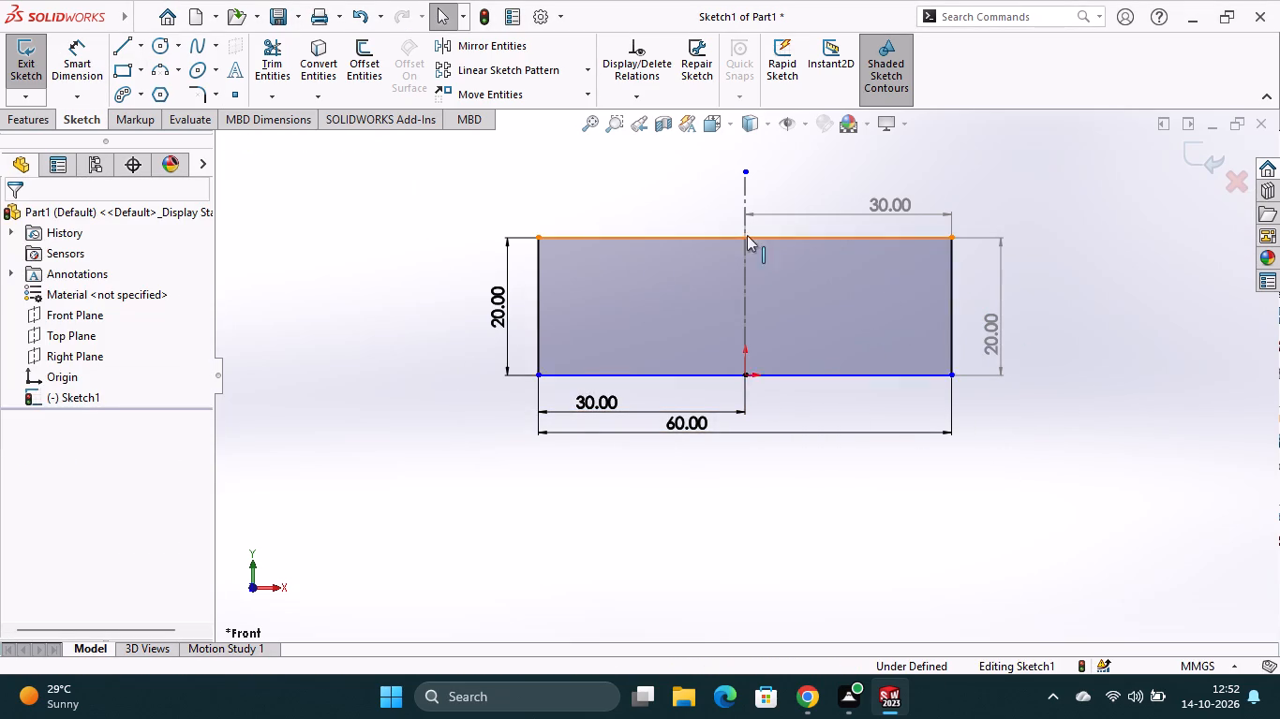
Extrude the 60 x 20 mm rectangle 70 mm deep as a boss with the Mid Plane end condition.
scroll(1061, 451, "up", 1)
middle_click_drag(1061, 451, 966, 505)
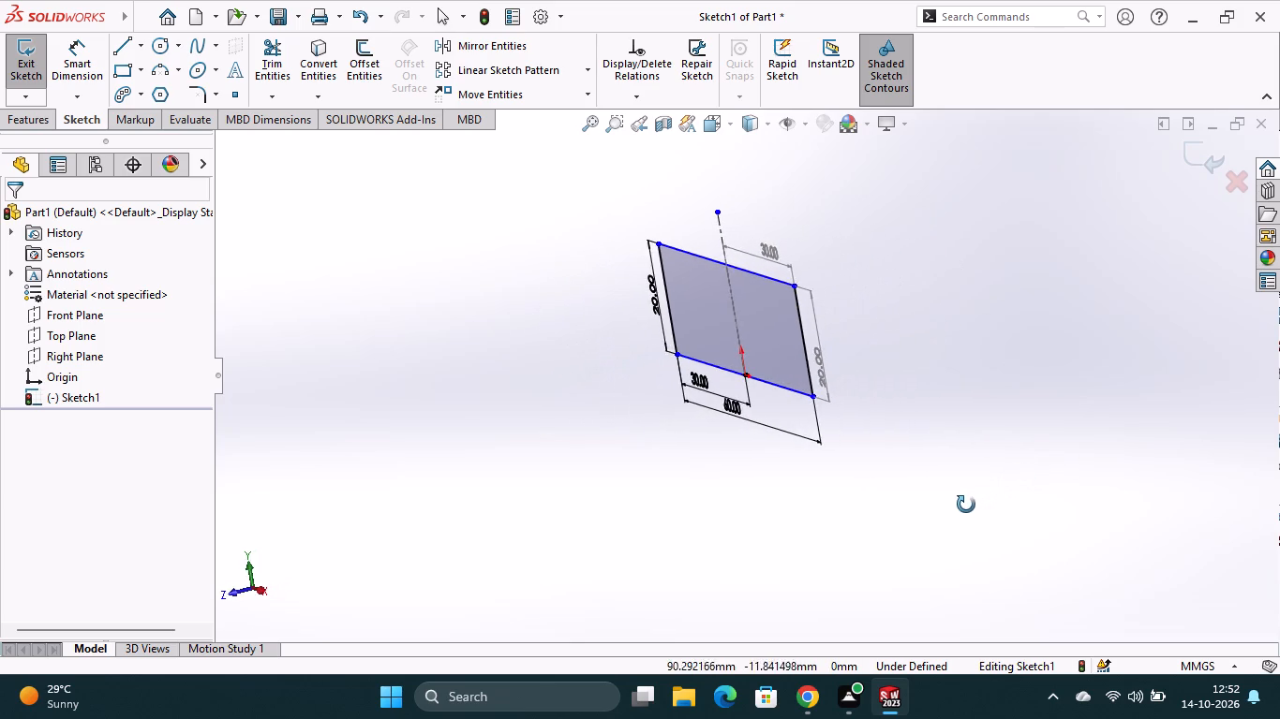
middle_click_drag(966, 505, 1028, 477)
middle_click_drag(947, 471, 972, 451)
scroll(947, 471, "up", 1)
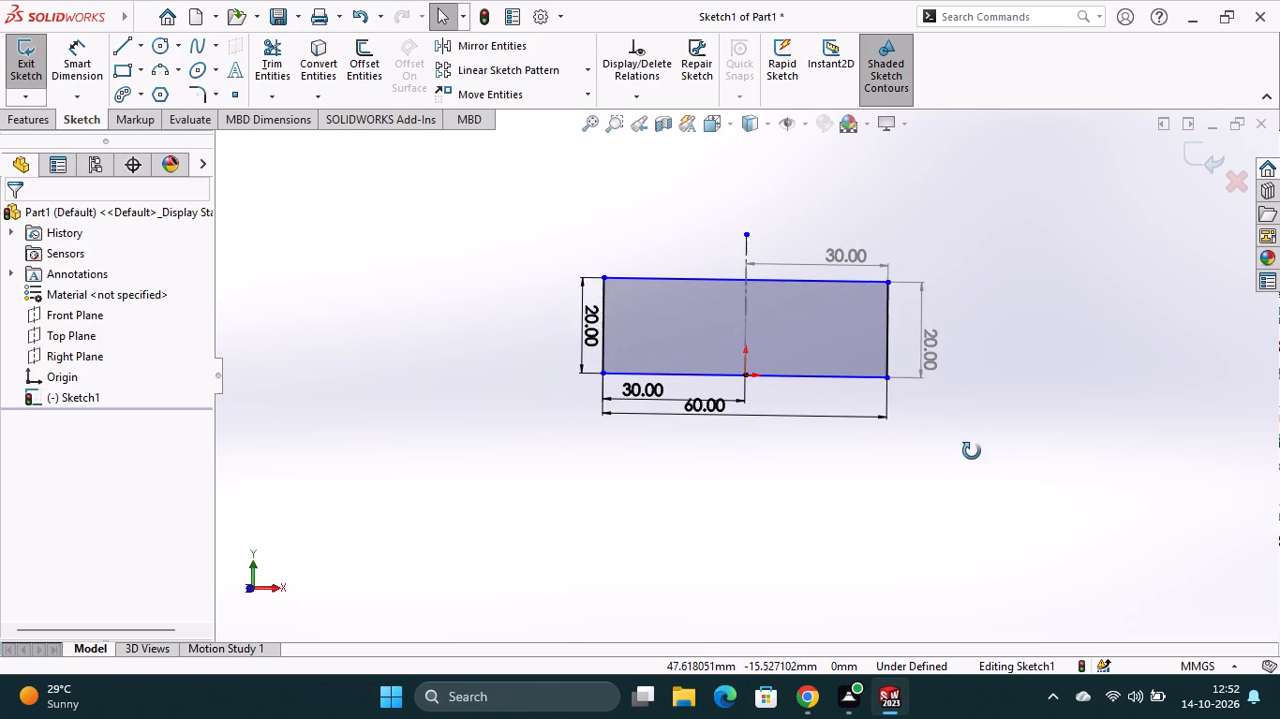
middle_click_drag(972, 451, 972, 450)
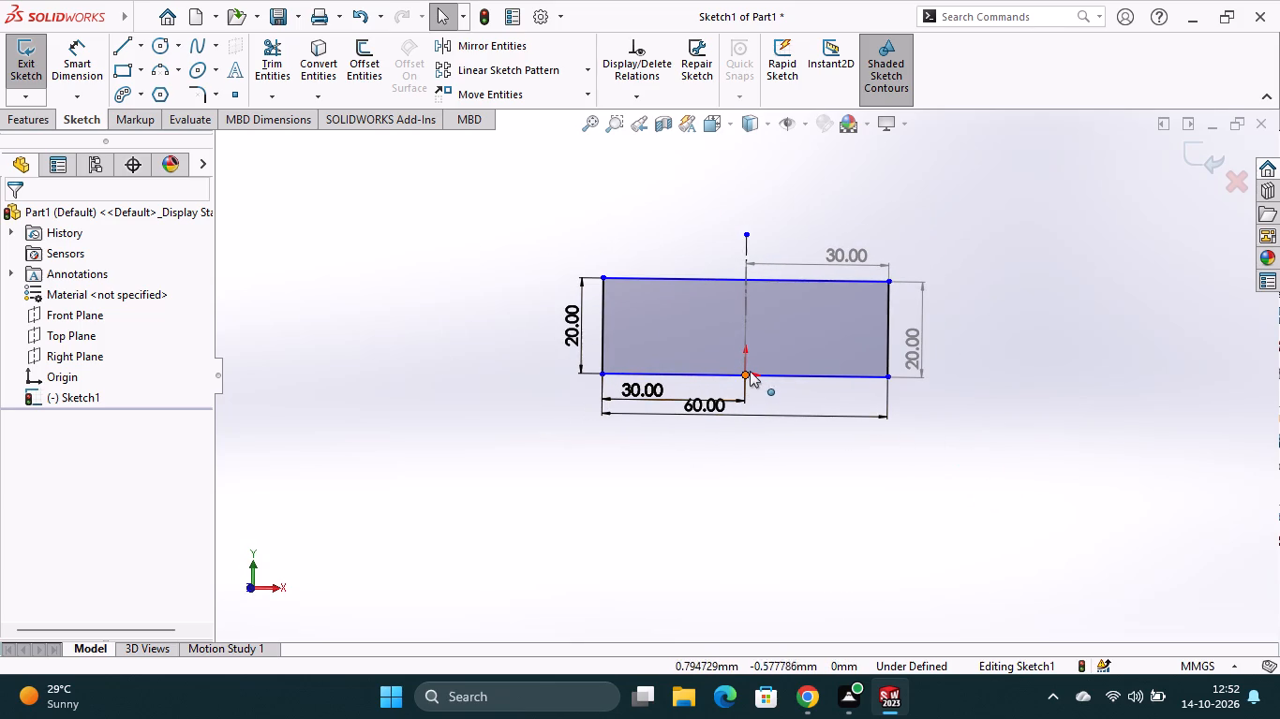
left_click(30, 125)
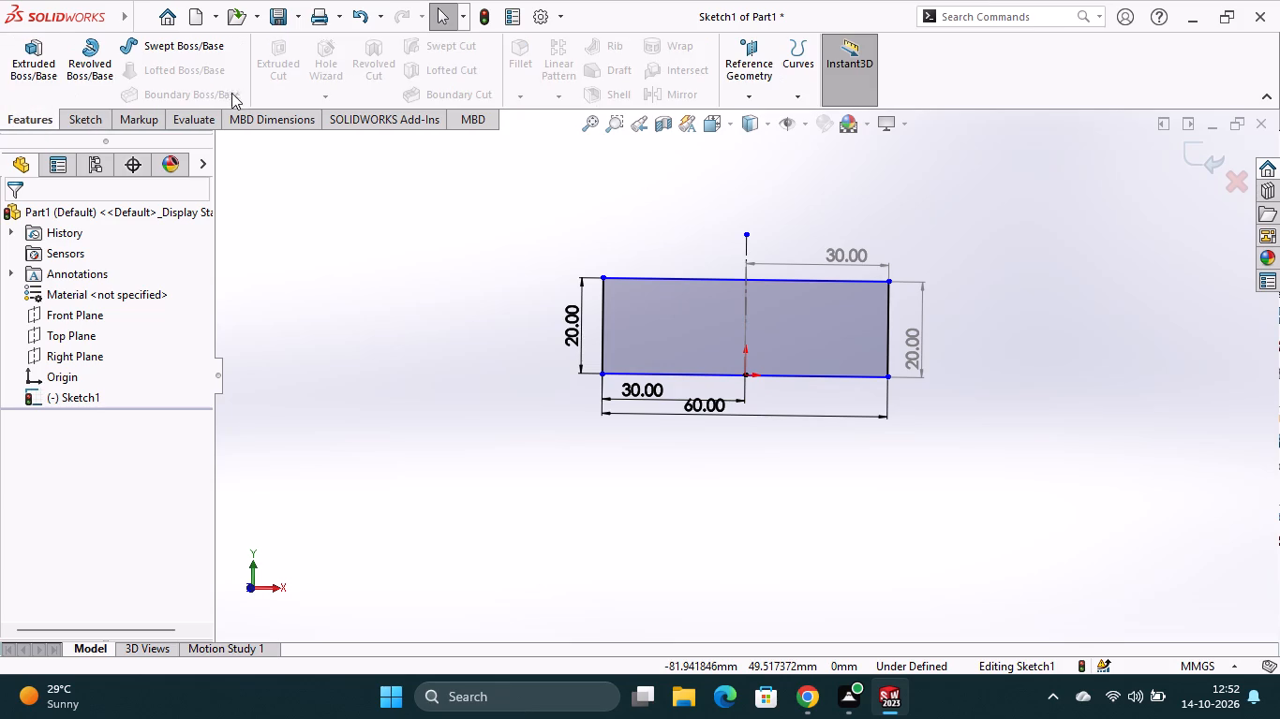
left_click(36, 72)
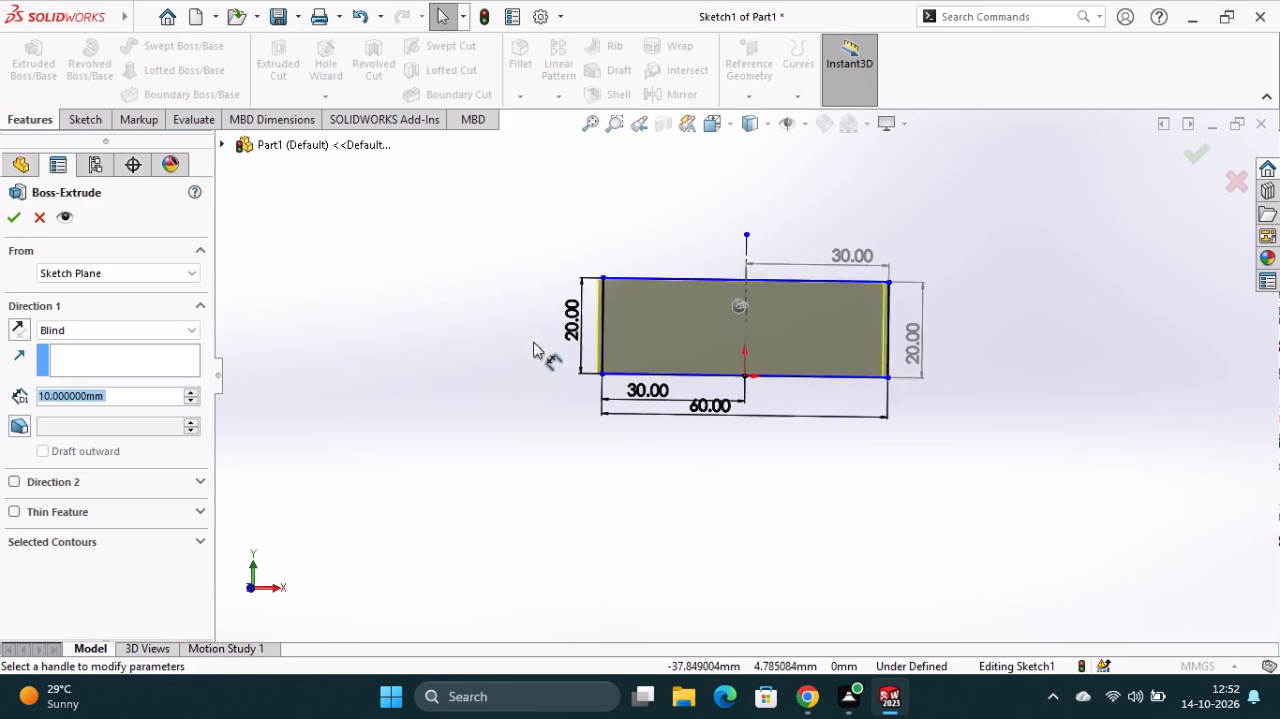
left_click(178, 340)
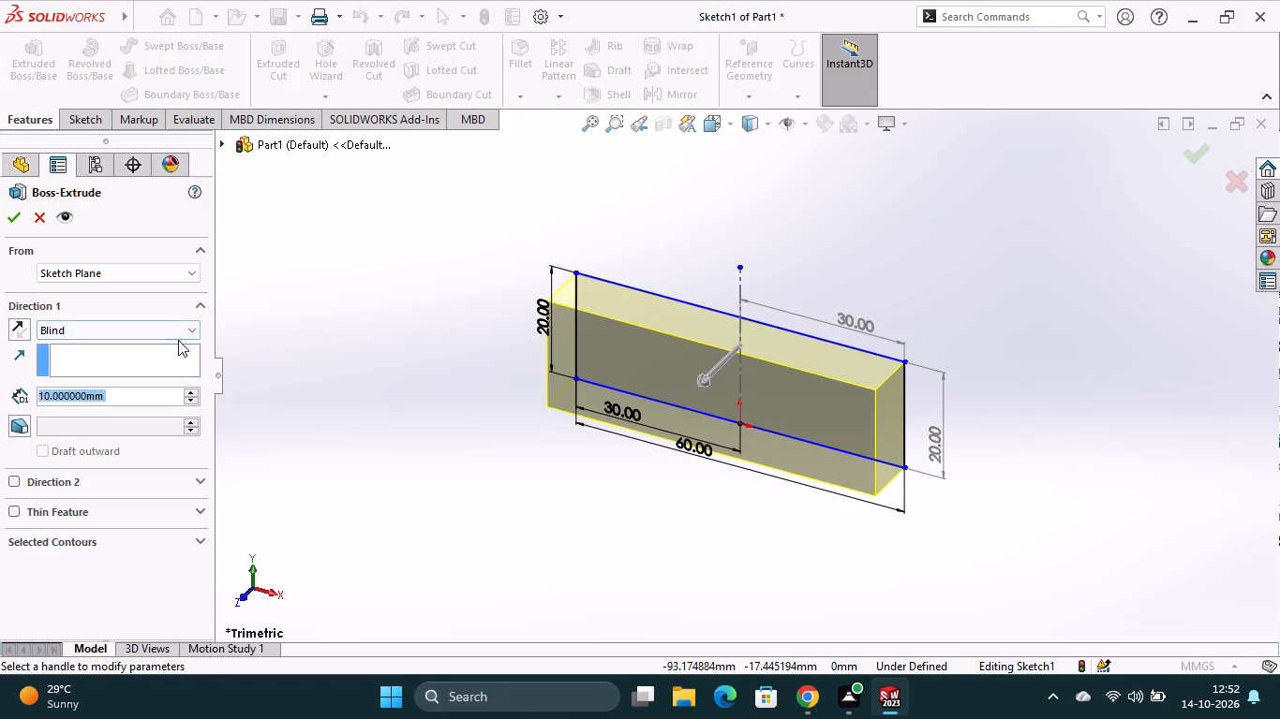
left_click(183, 331)
left_click(141, 405)
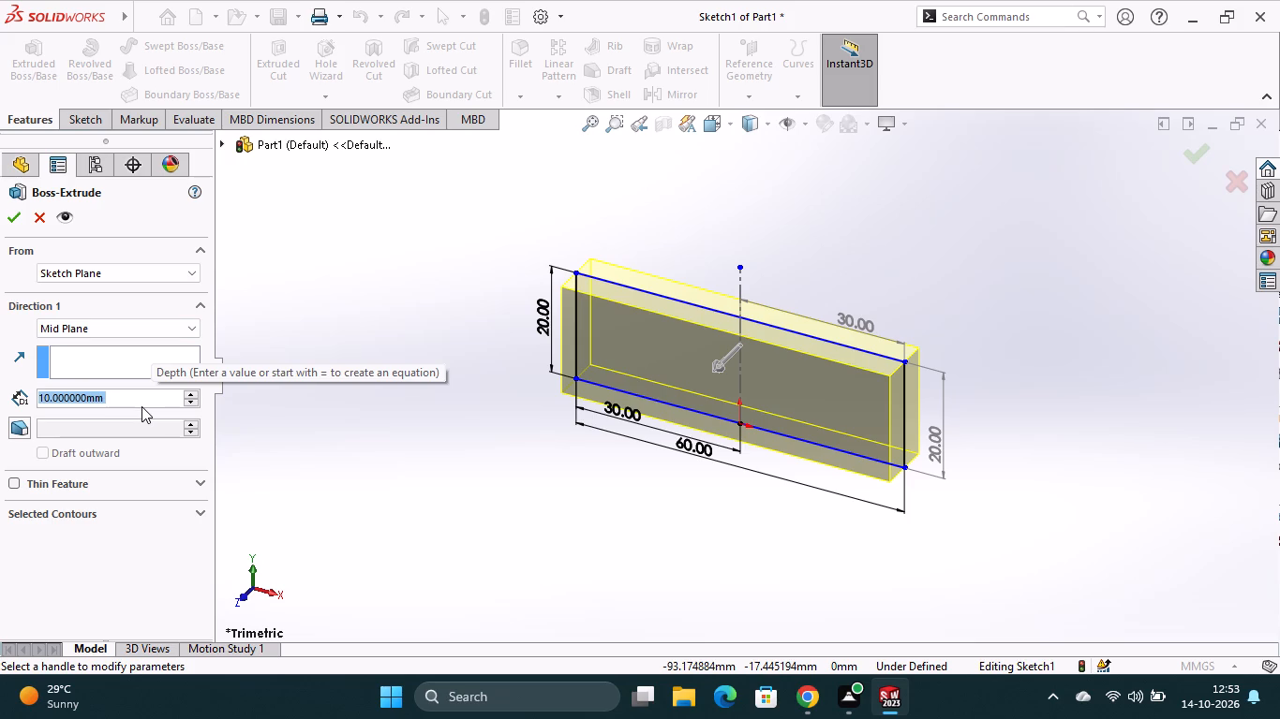
type("70")
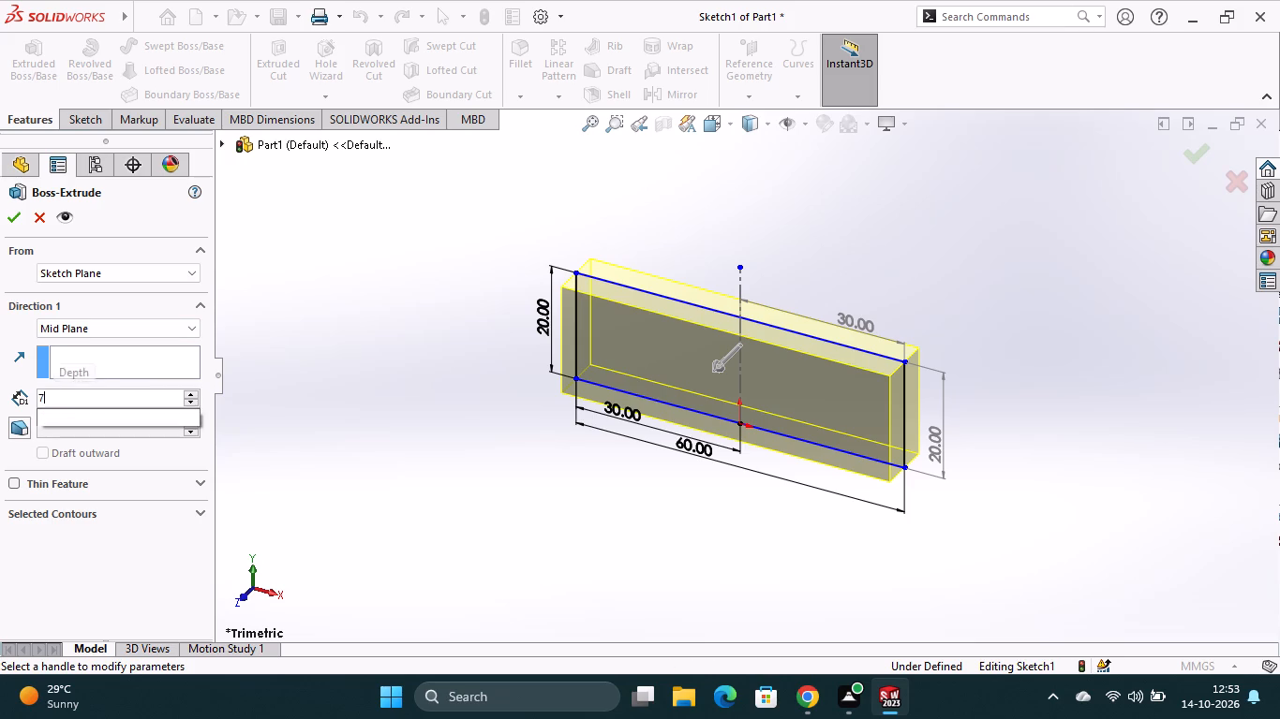
key("Return")
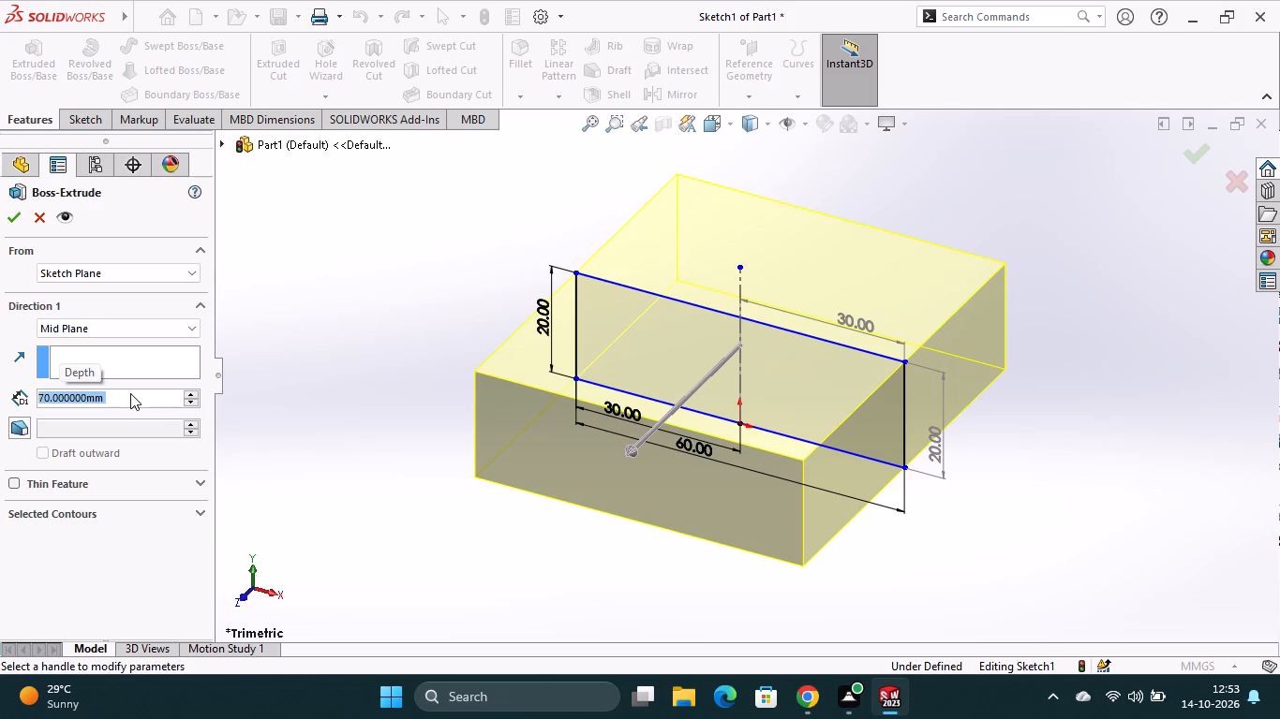
left_click(13, 219)
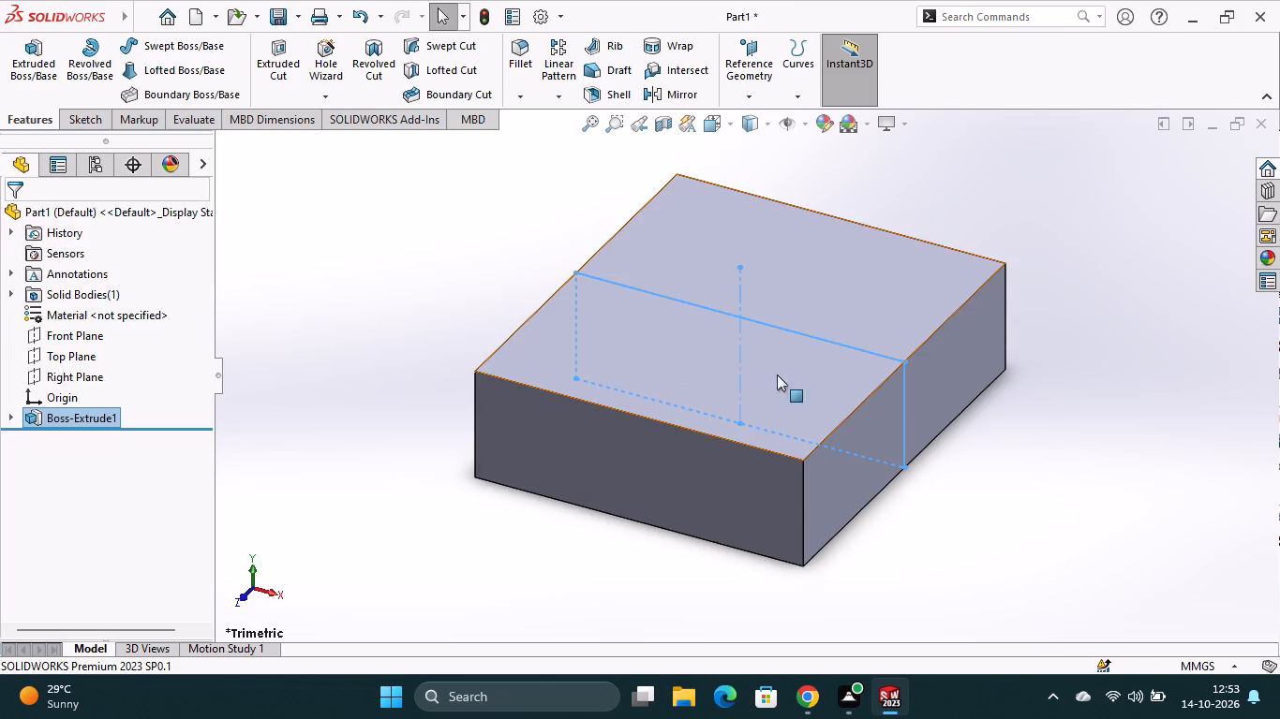
key("Escape")
Start a new sketch on the block's front 60 x 20 mm face.
scroll(618, 421, "up", 1)
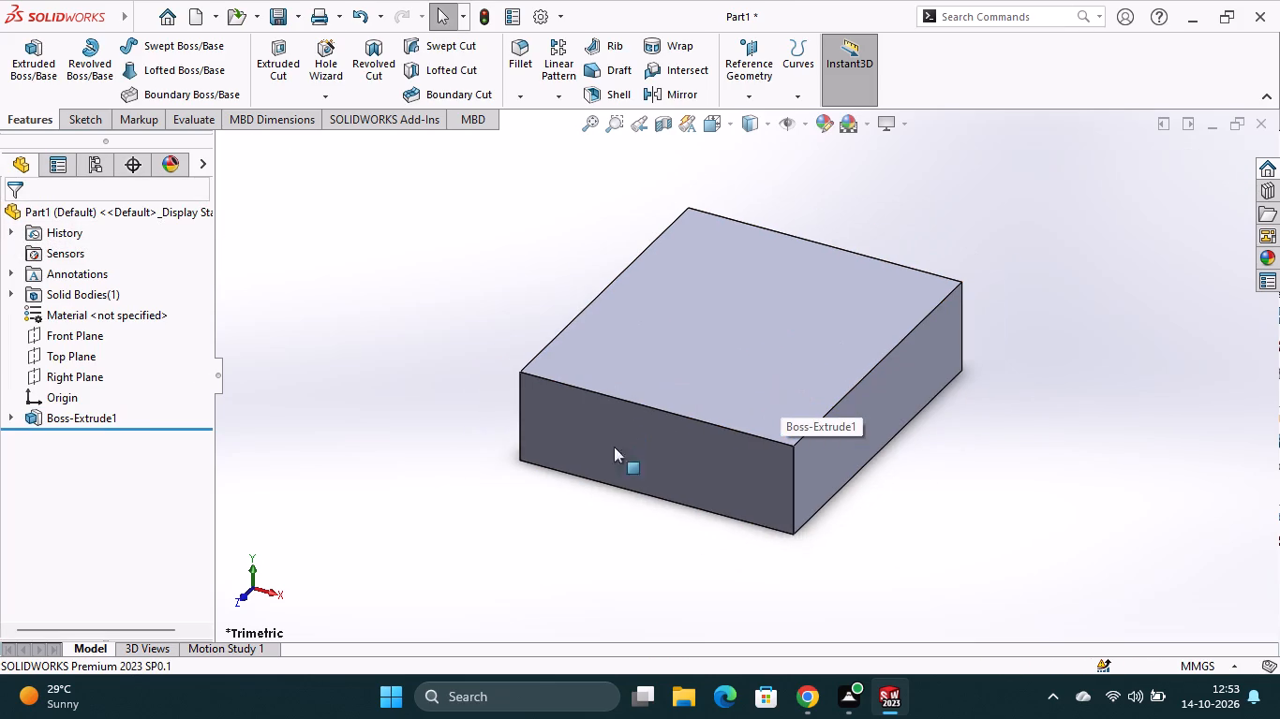
left_click(678, 465)
left_click(769, 408)
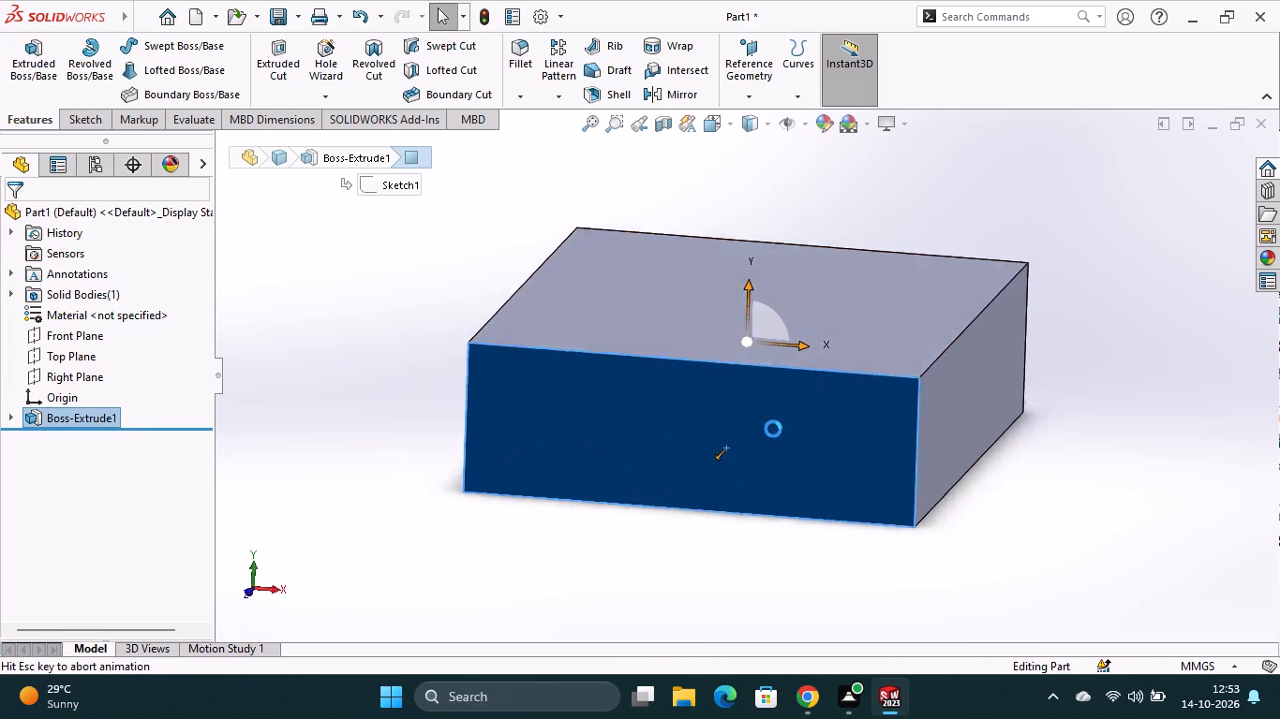
Draw a vertical construction line through the origin, from about 29 mm below it to about 27 mm above it.
scroll(800, 544, "up", 2)
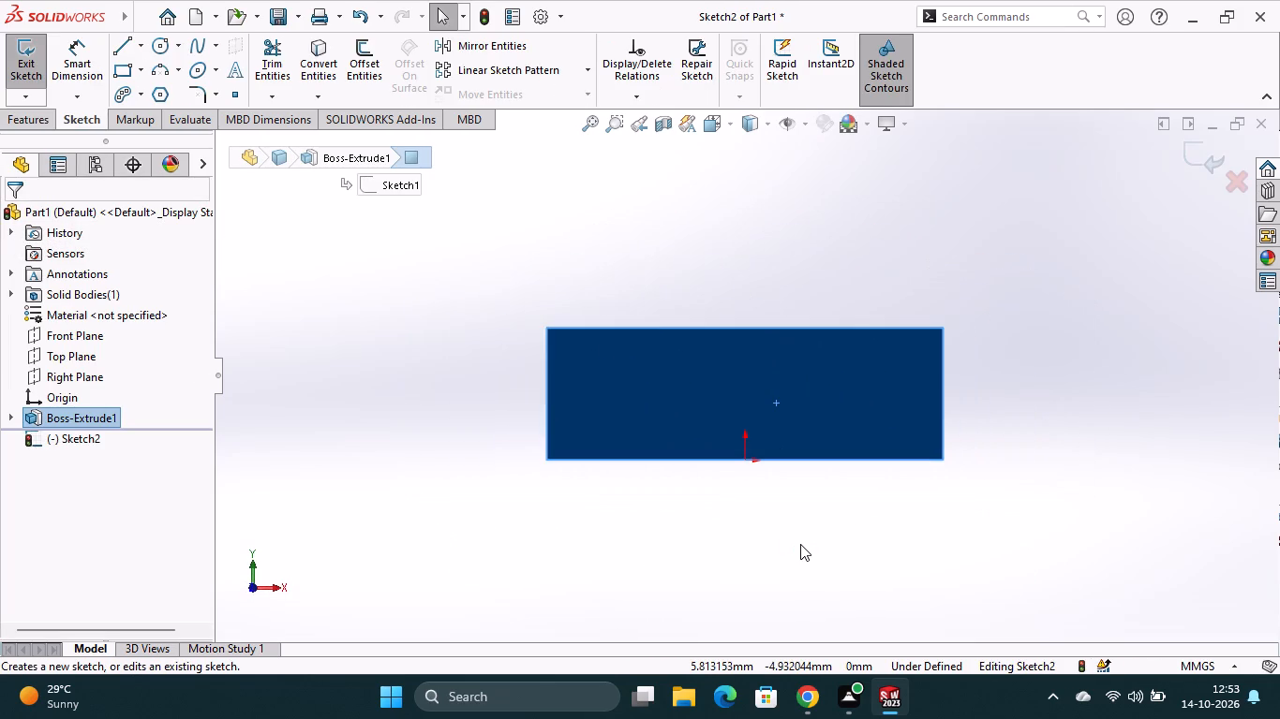
left_click(144, 50)
left_click(141, 95)
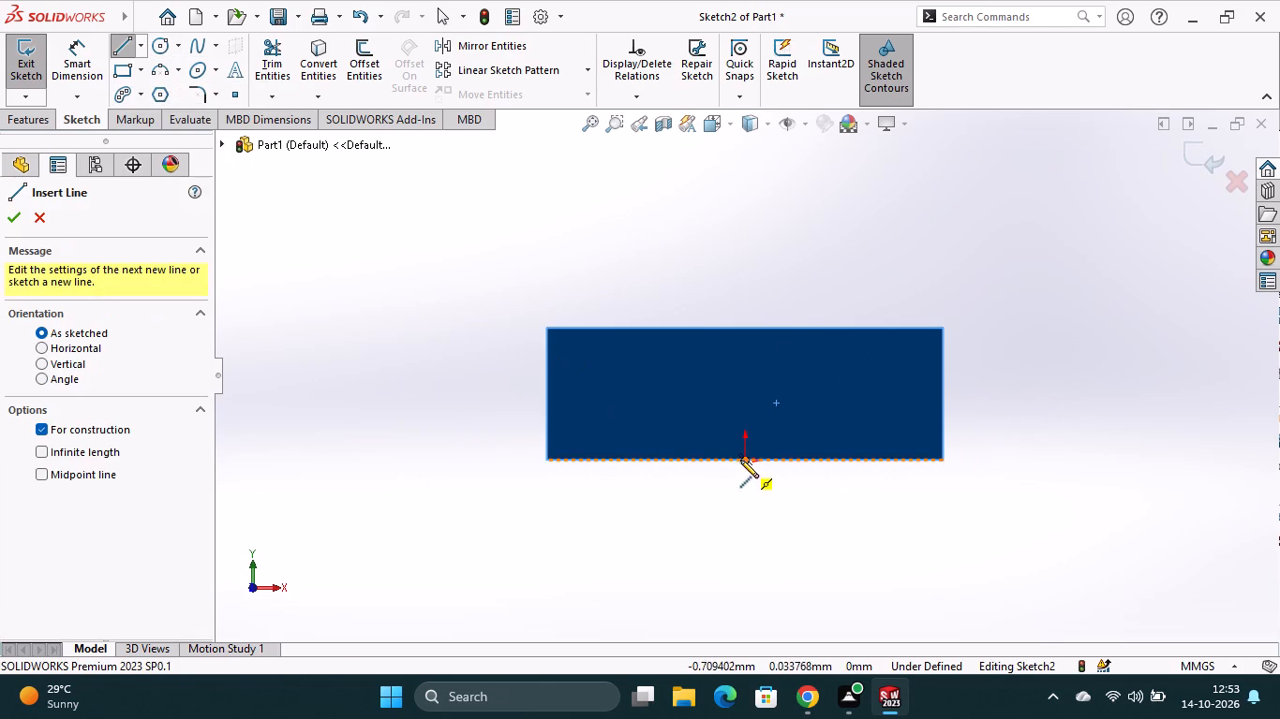
left_click(742, 307)
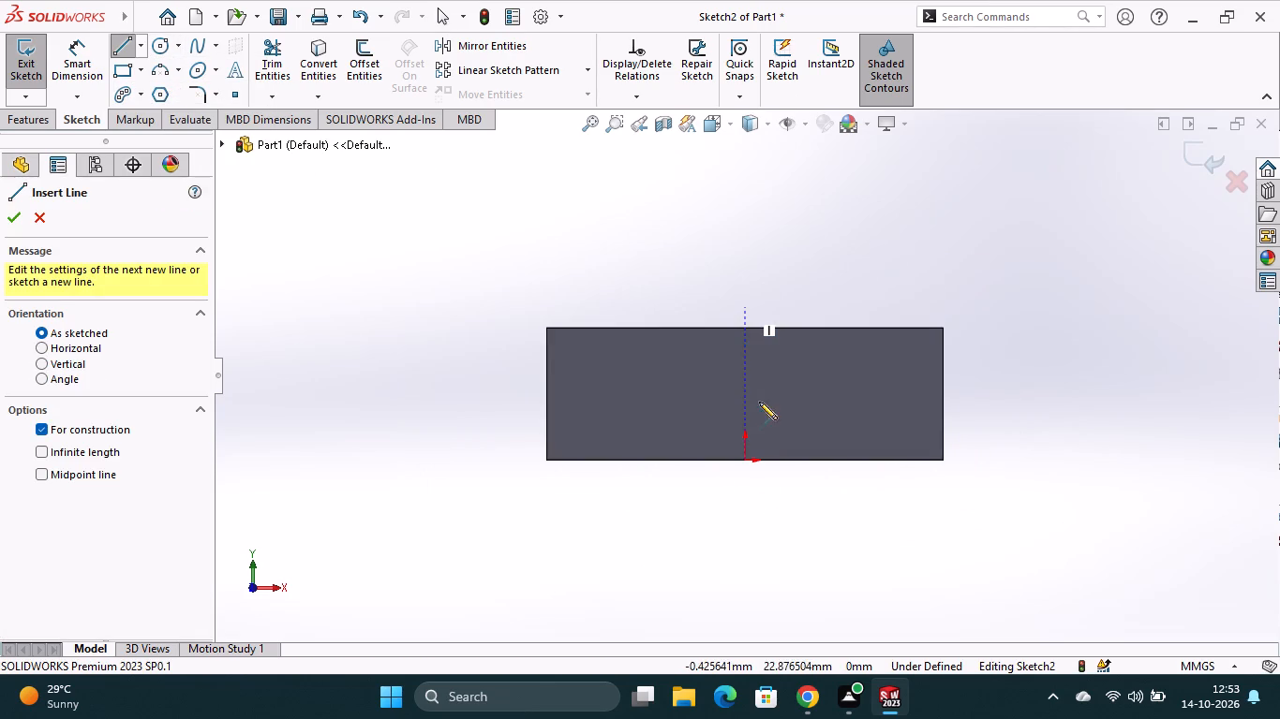
scroll(746, 610, "down", 2)
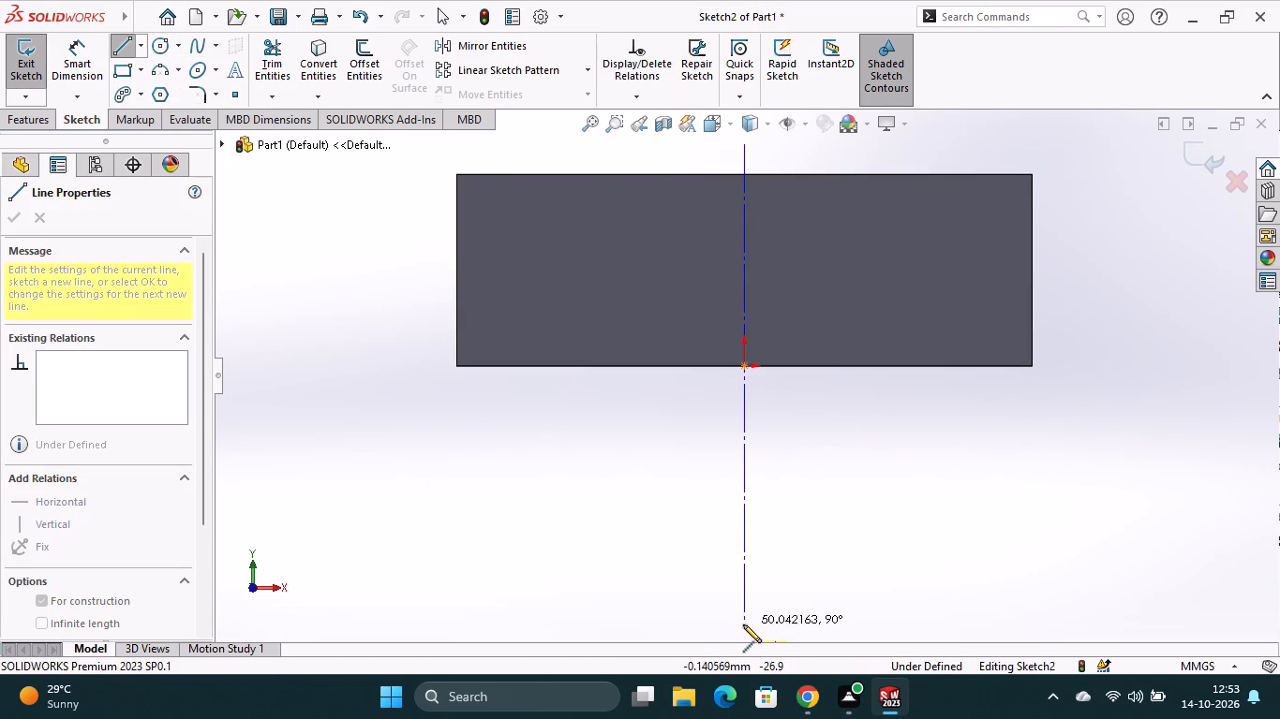
scroll(743, 625, "down", 1)
double_click(743, 627)
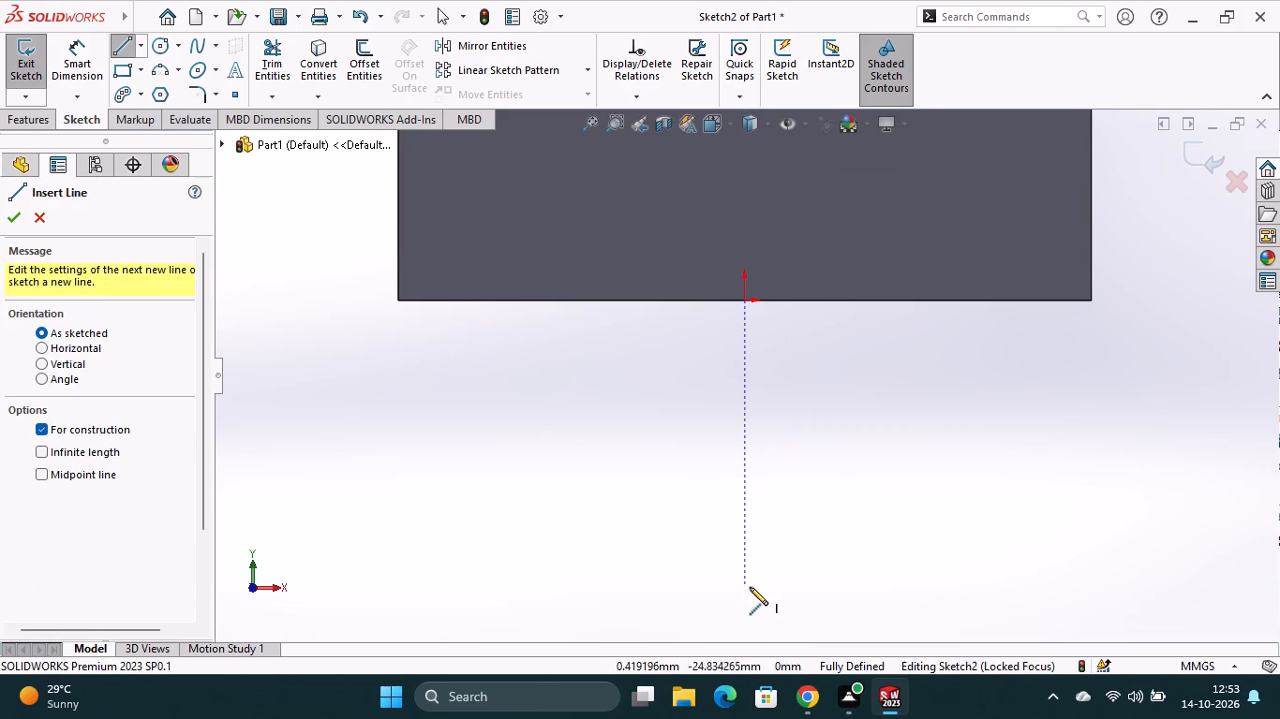
left_click(743, 633)
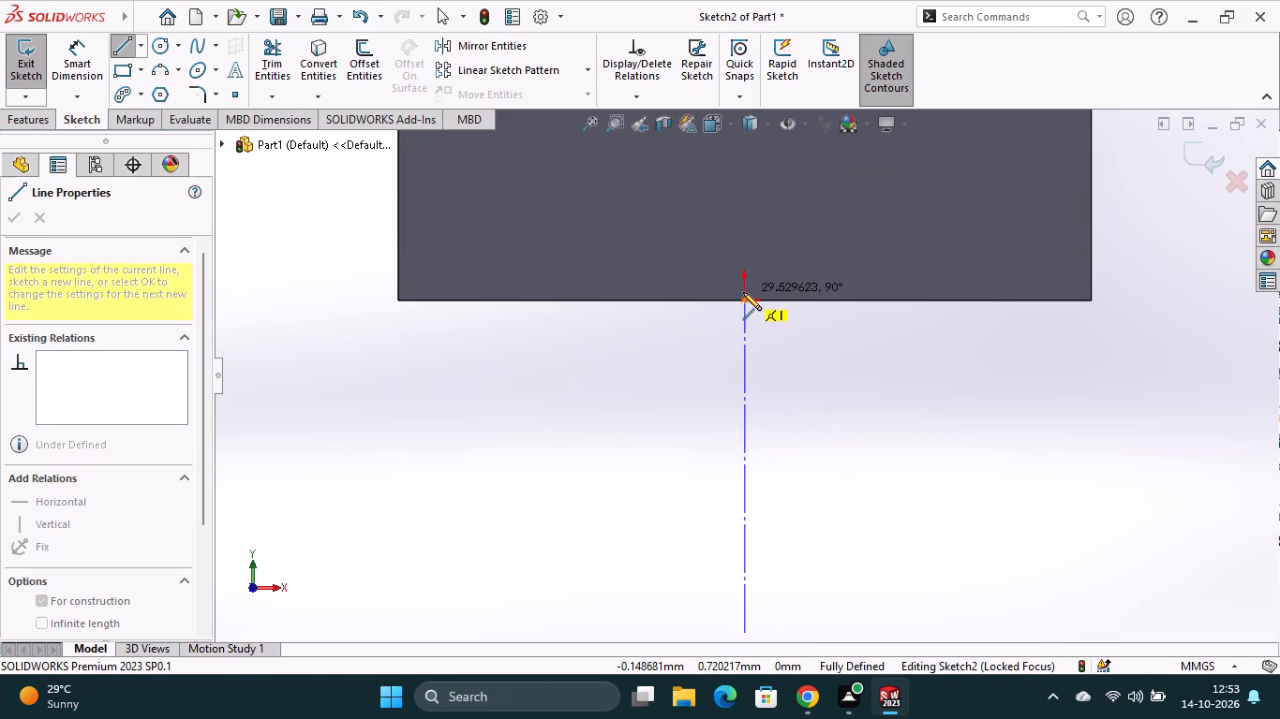
scroll(743, 292, "up", 7)
left_click(744, 266)
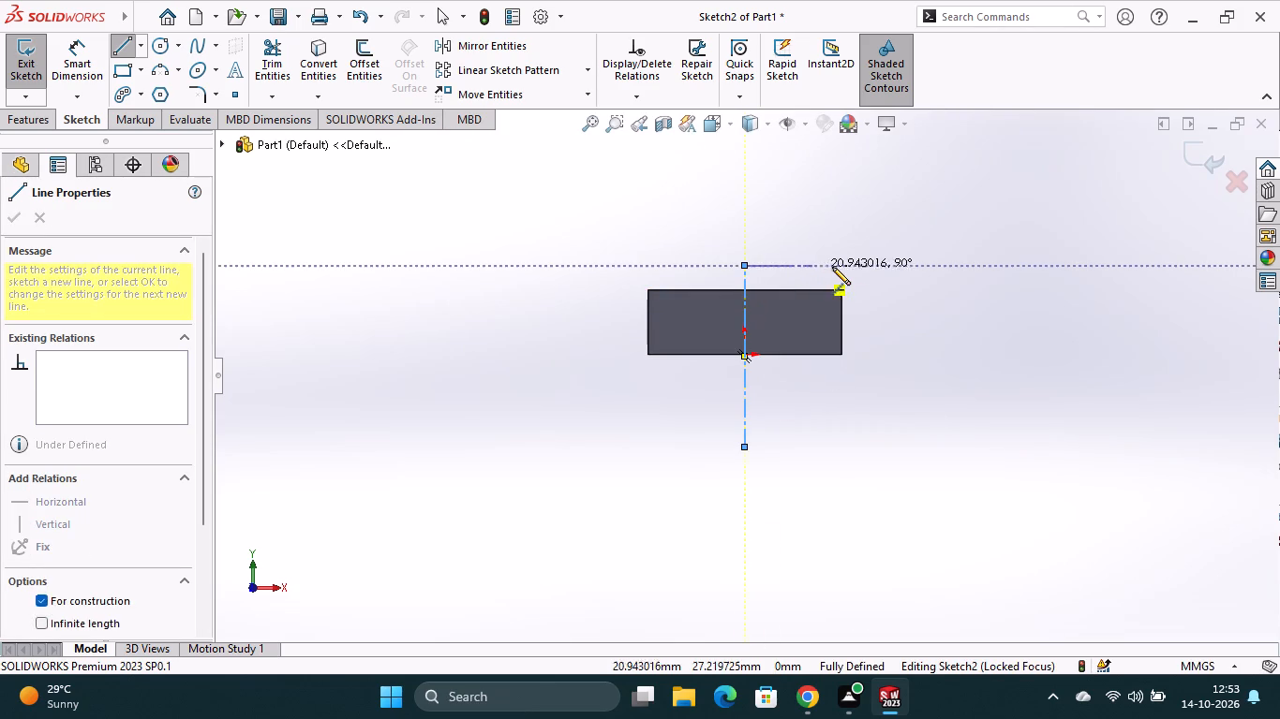
key("Escape")
scroll(763, 476, "down", 1)
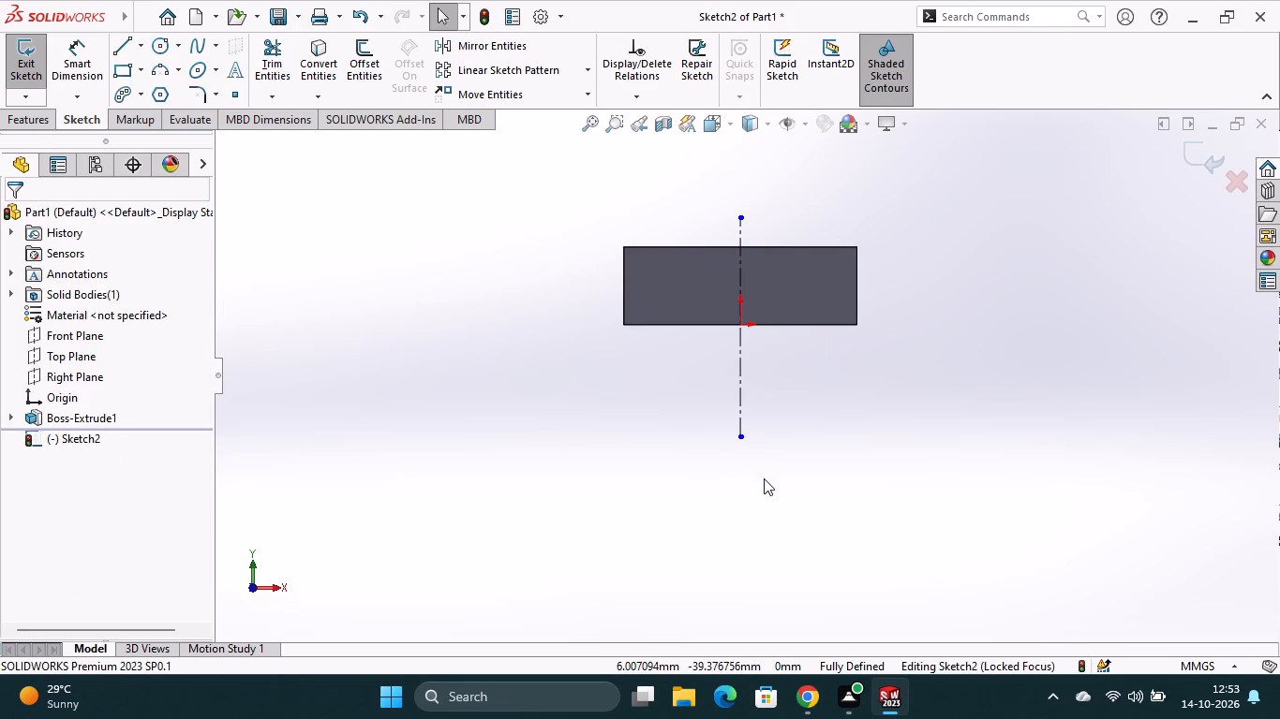
Extend the centerline's lower endpoint to about 42 mm below the origin.
left_click_drag(743, 438, 746, 489)
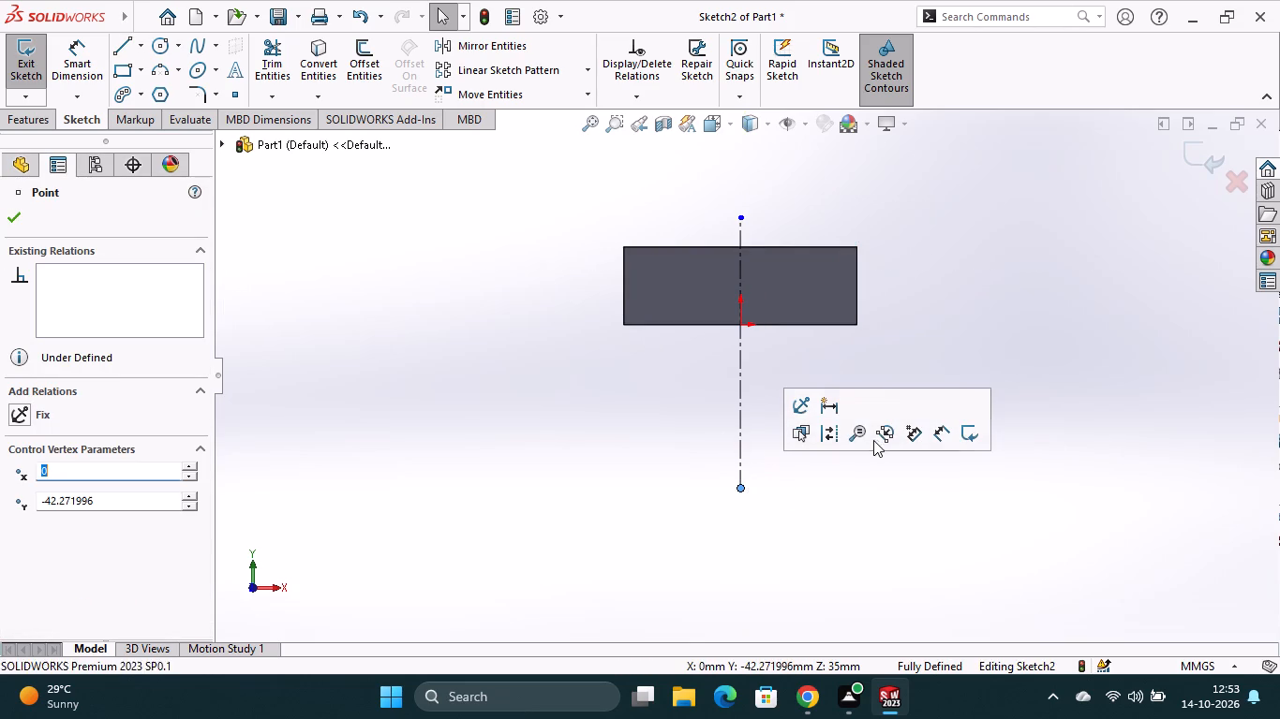
key("Escape")
Draw a corner rectangle about 22 mm wide and 35 mm high, hanging from the block's bottom edge across the centerline.
scroll(808, 403, "down", 2)
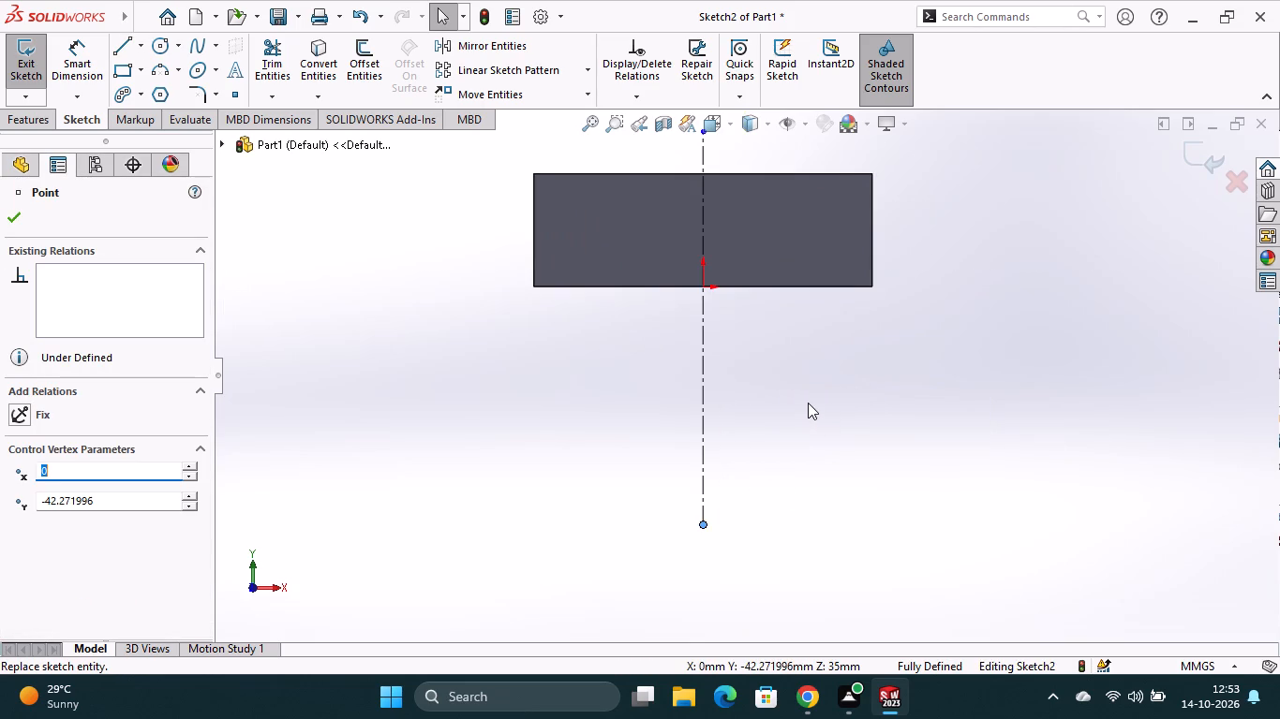
scroll(808, 403, "down", 1)
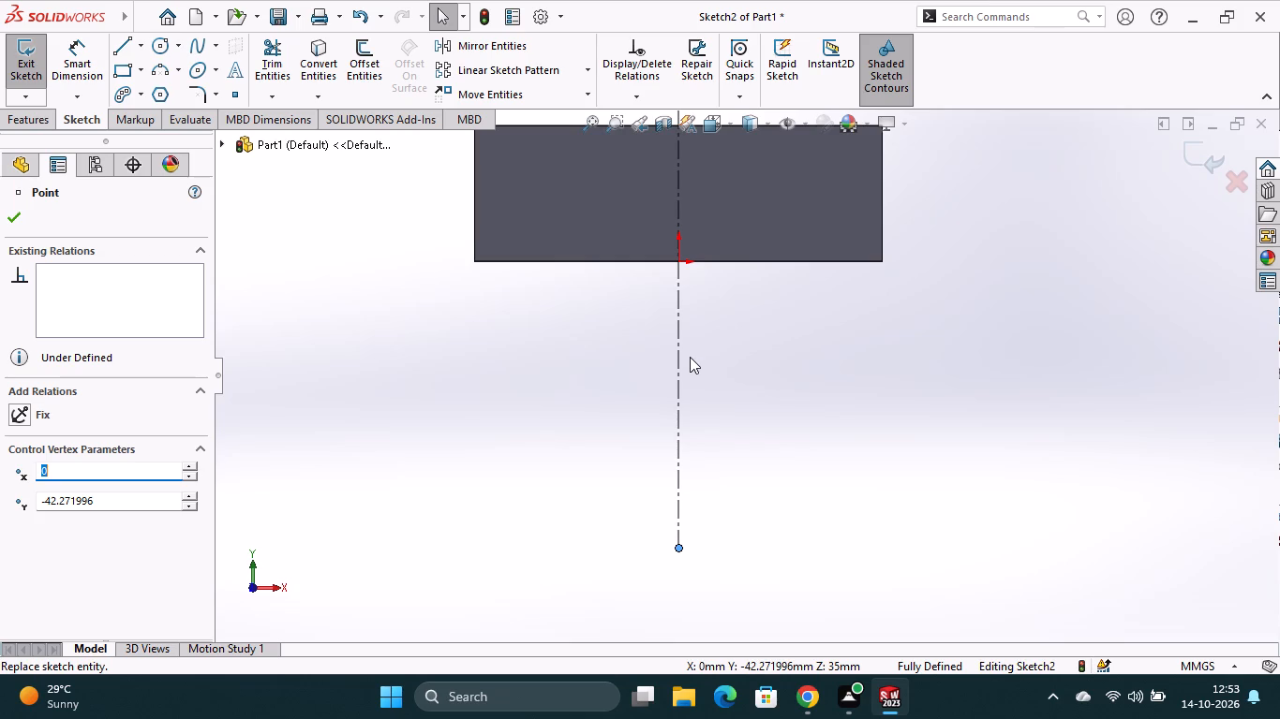
left_click(122, 69)
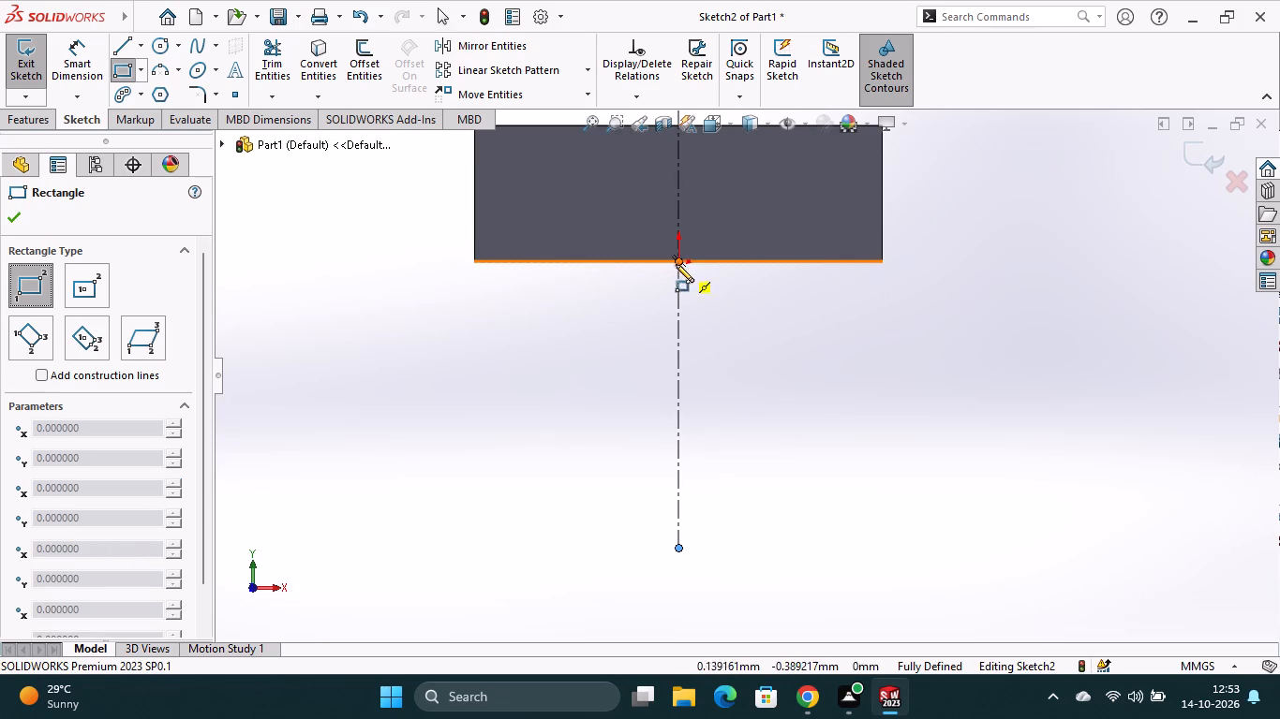
left_click(604, 263)
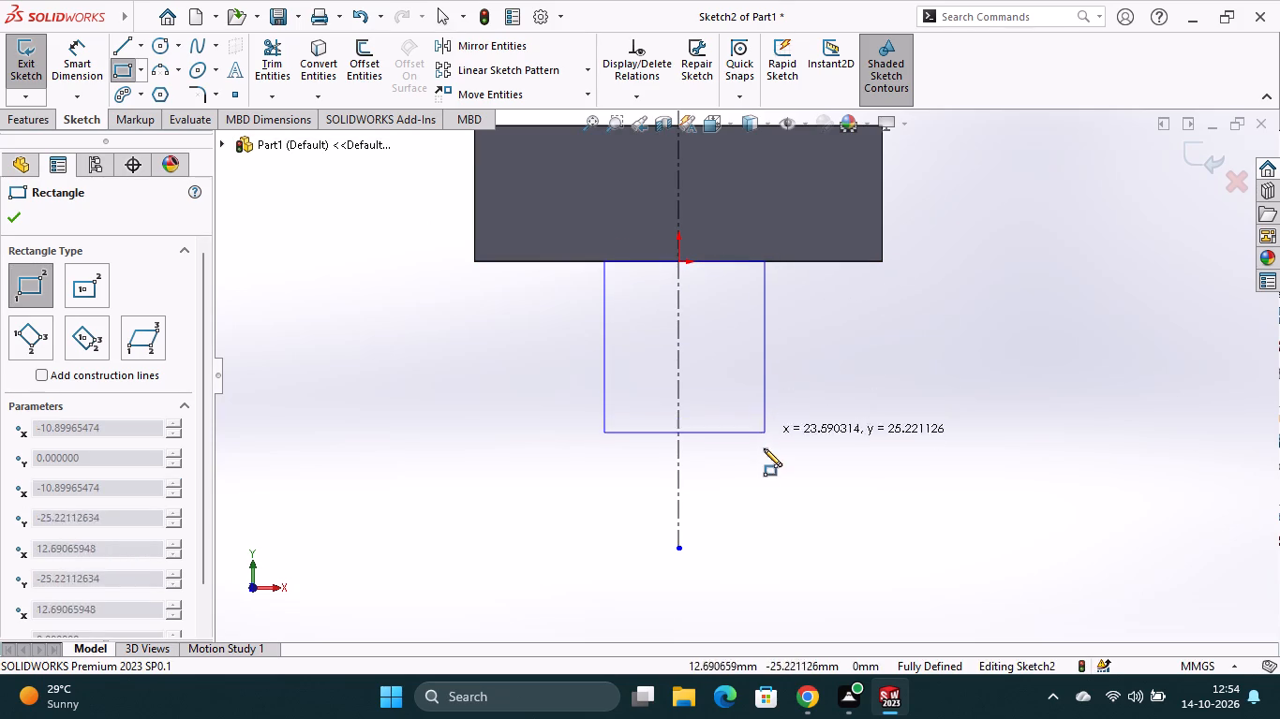
left_click(753, 498)
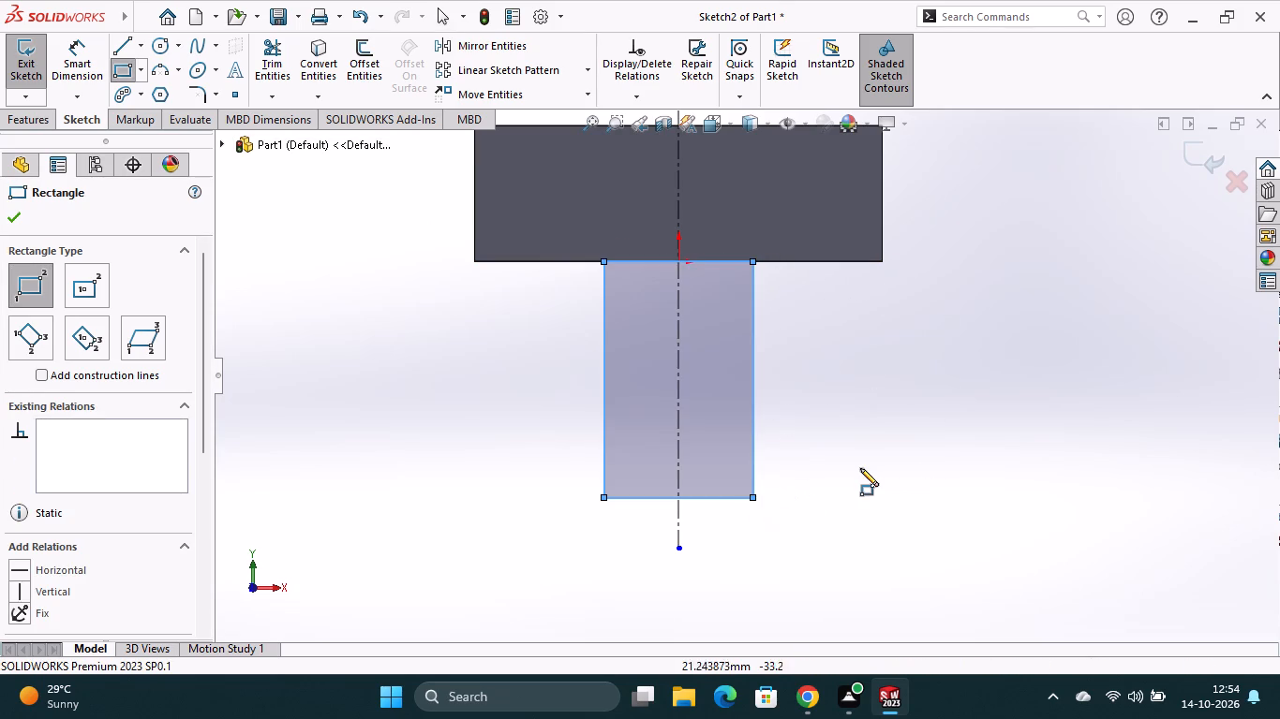
left_click(484, 404)
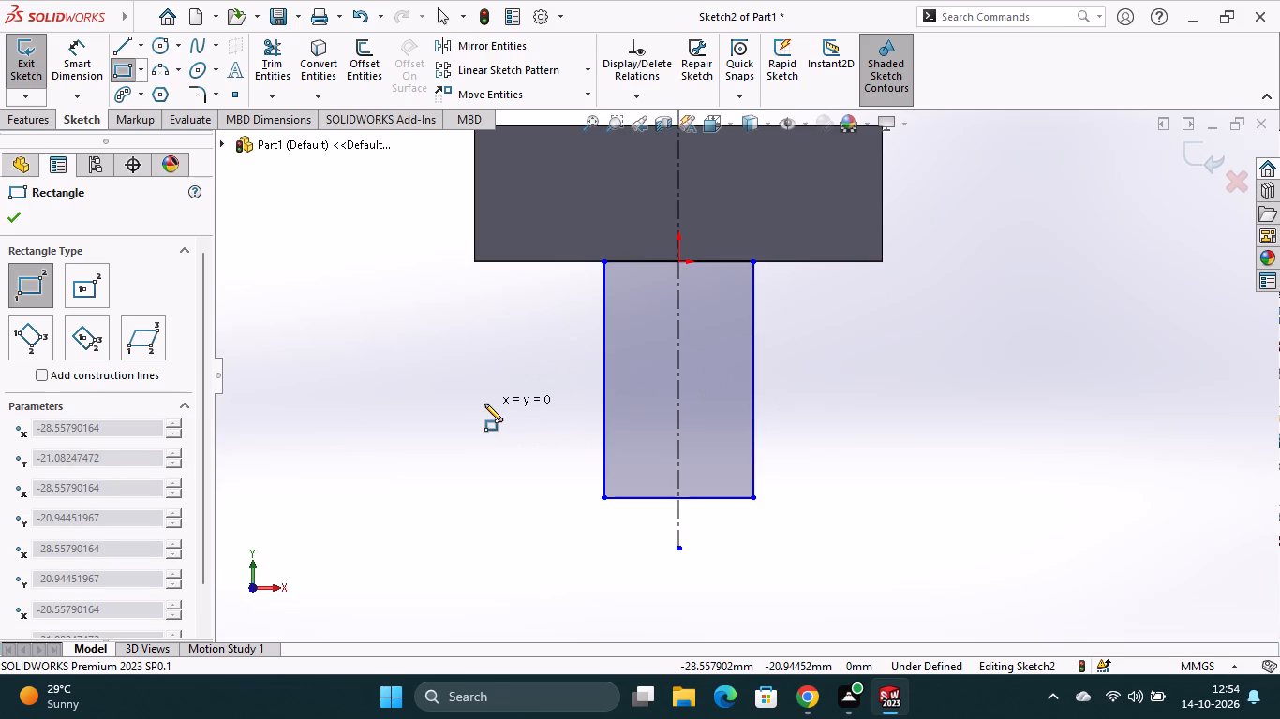
key("Escape")
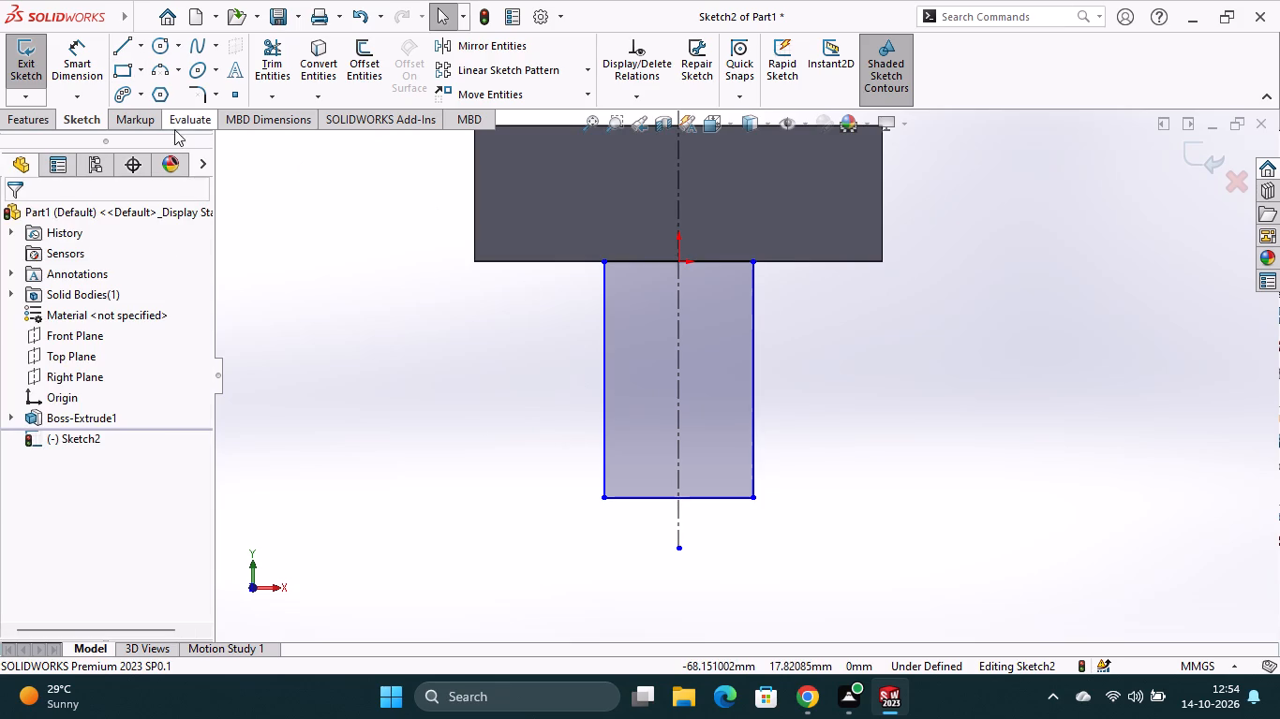
Dimension the new rectangle's bottom edge to a width of 40 mm.
left_click(89, 64)
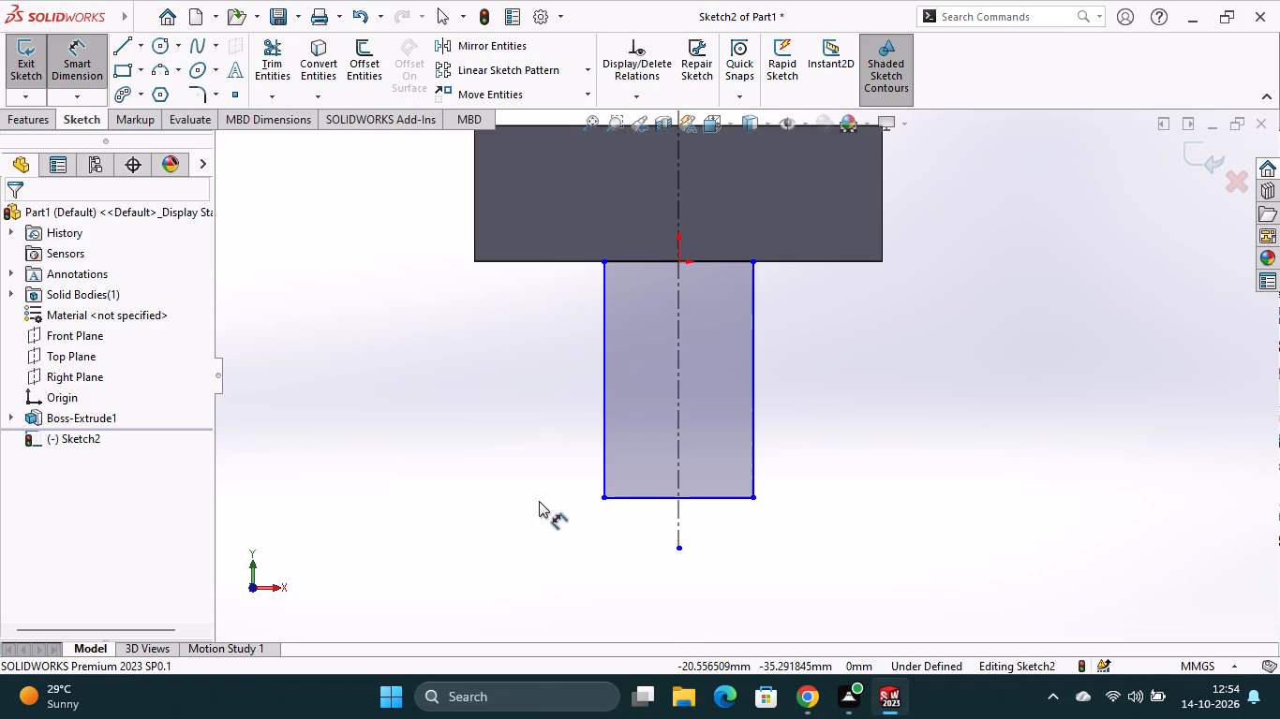
left_click(730, 498)
left_click(726, 548)
type("40")
key("Return")
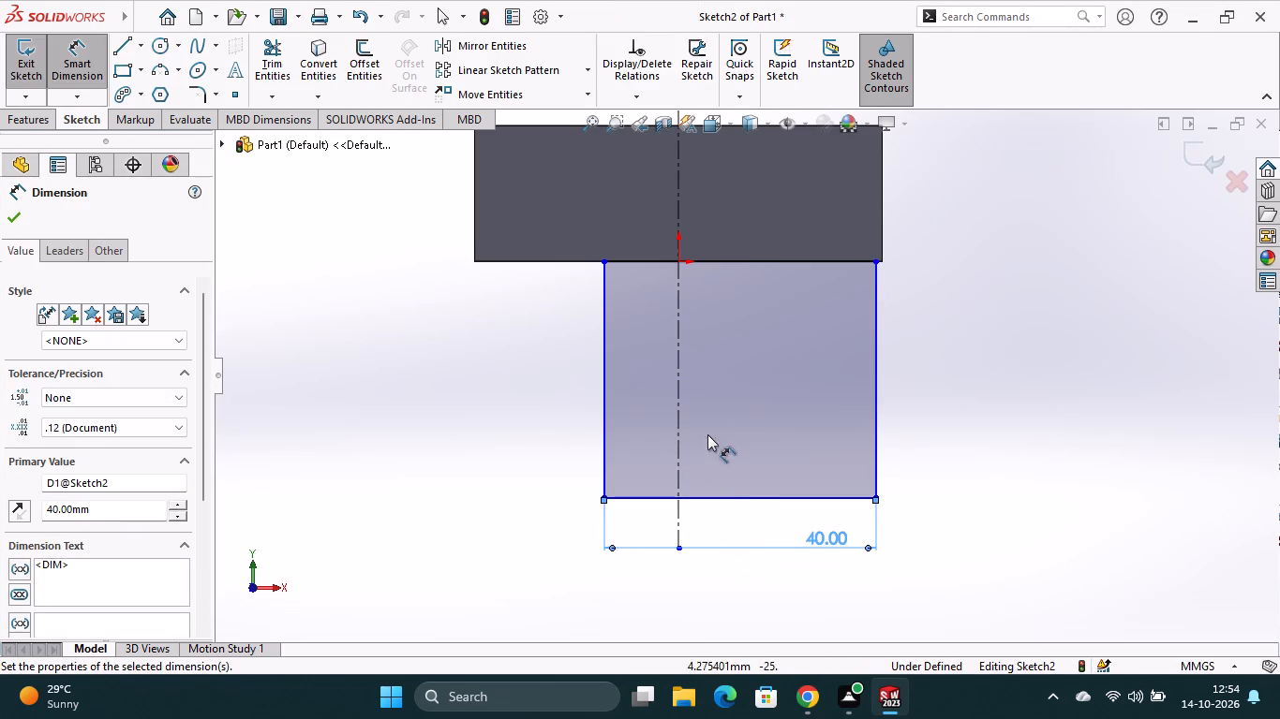
Dimension the horizontal distance from the origin to the rectangle's upper-right corner as 20 mm.
left_click(678, 262)
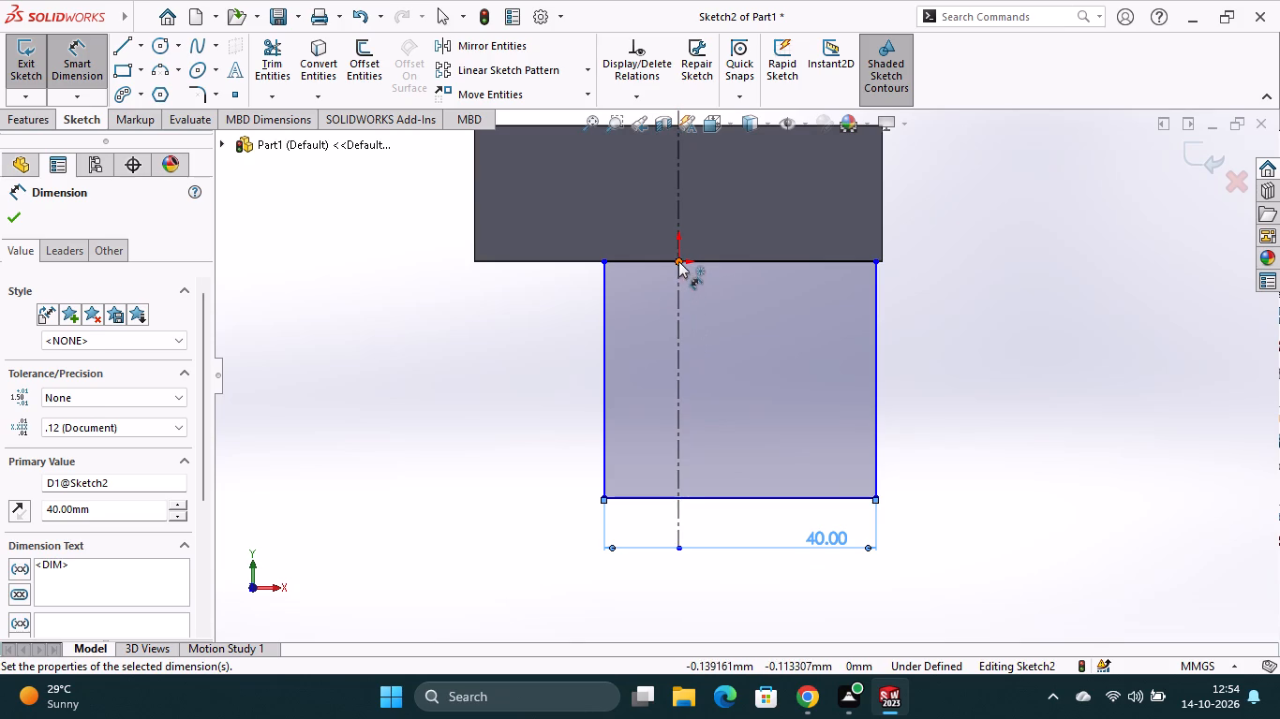
left_click(876, 263)
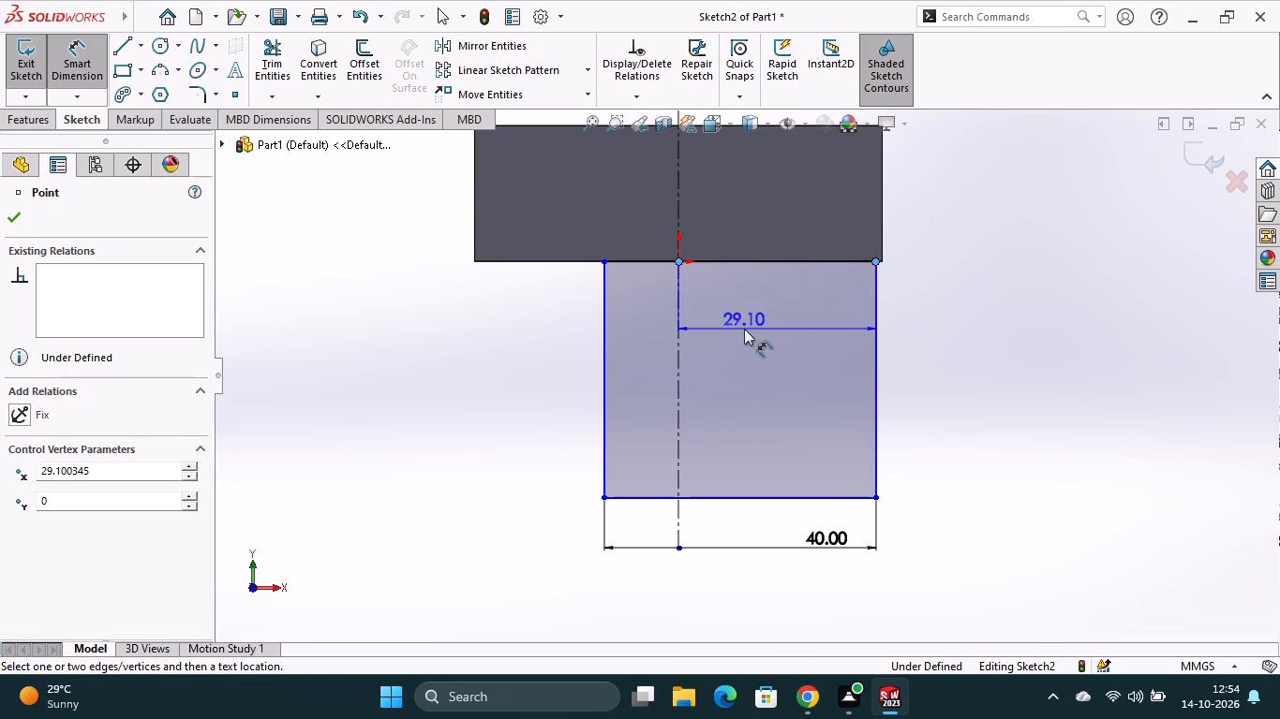
left_click(744, 329)
type("20")
key("Return")
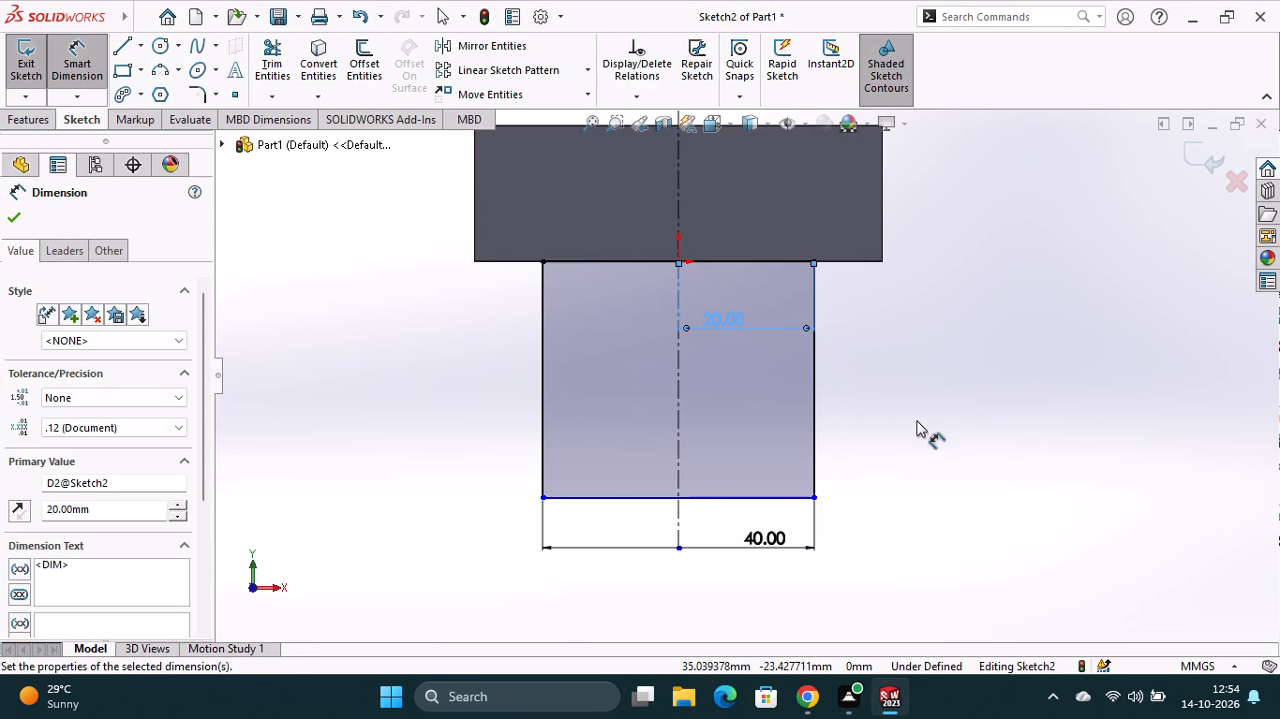
key("Escape")
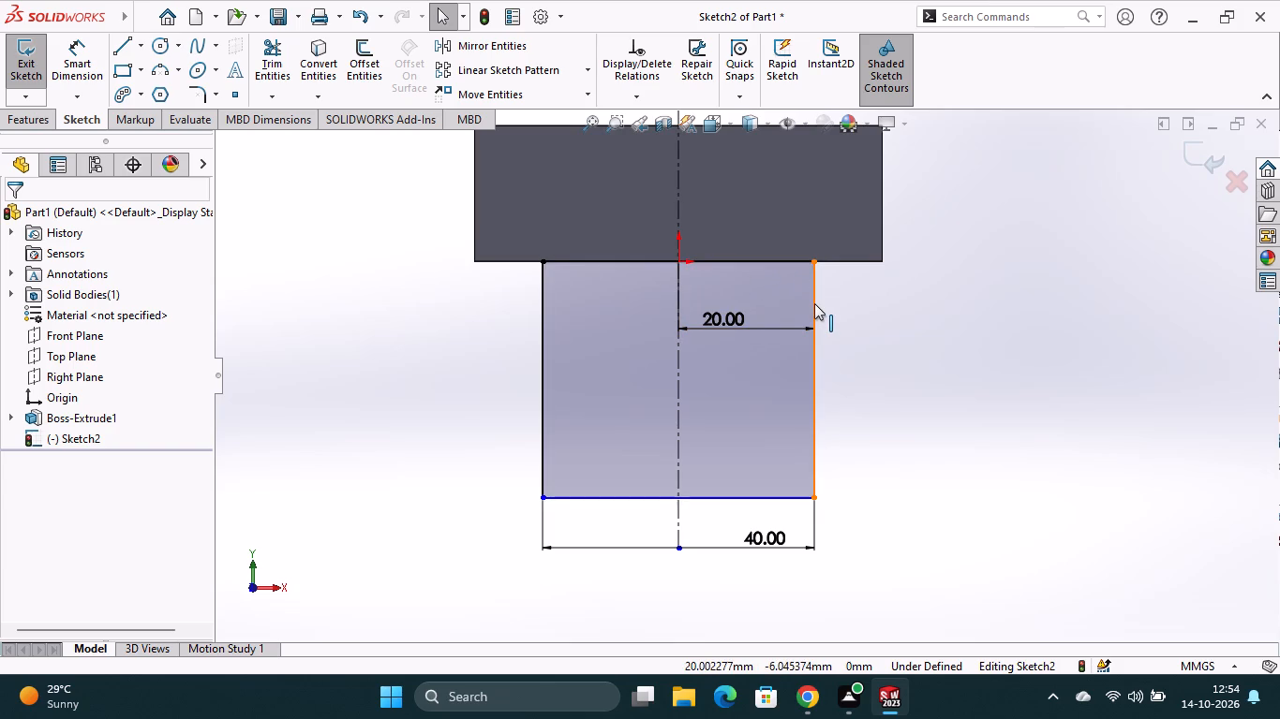
Dimension the vertical distance from the origin to the rectangle's lower-right corner as 60 mm.
left_click(677, 264)
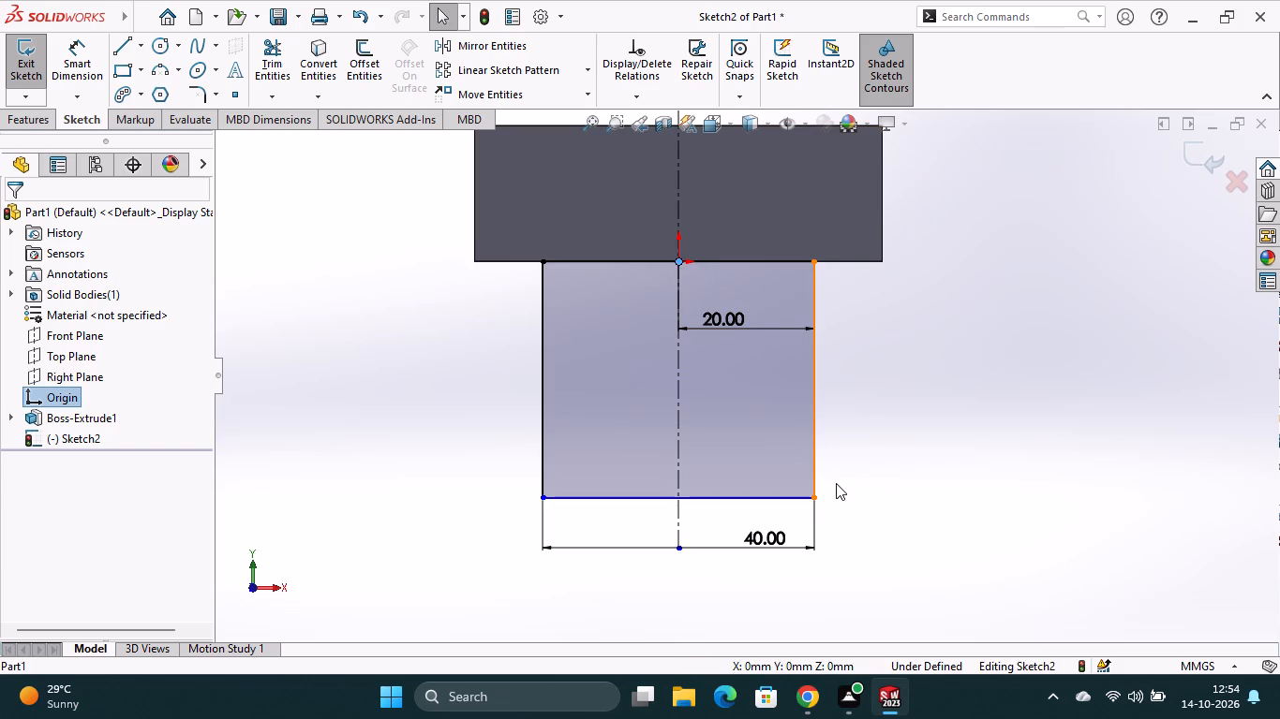
left_click(811, 498)
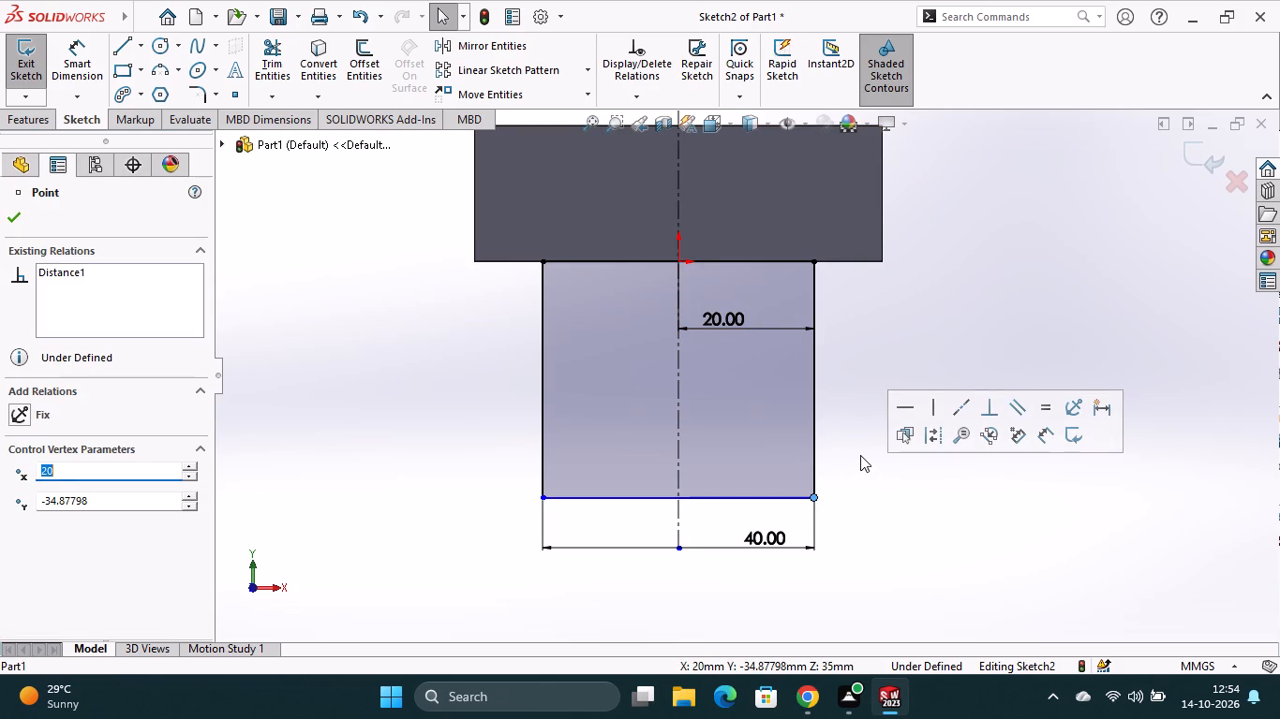
left_click(97, 63)
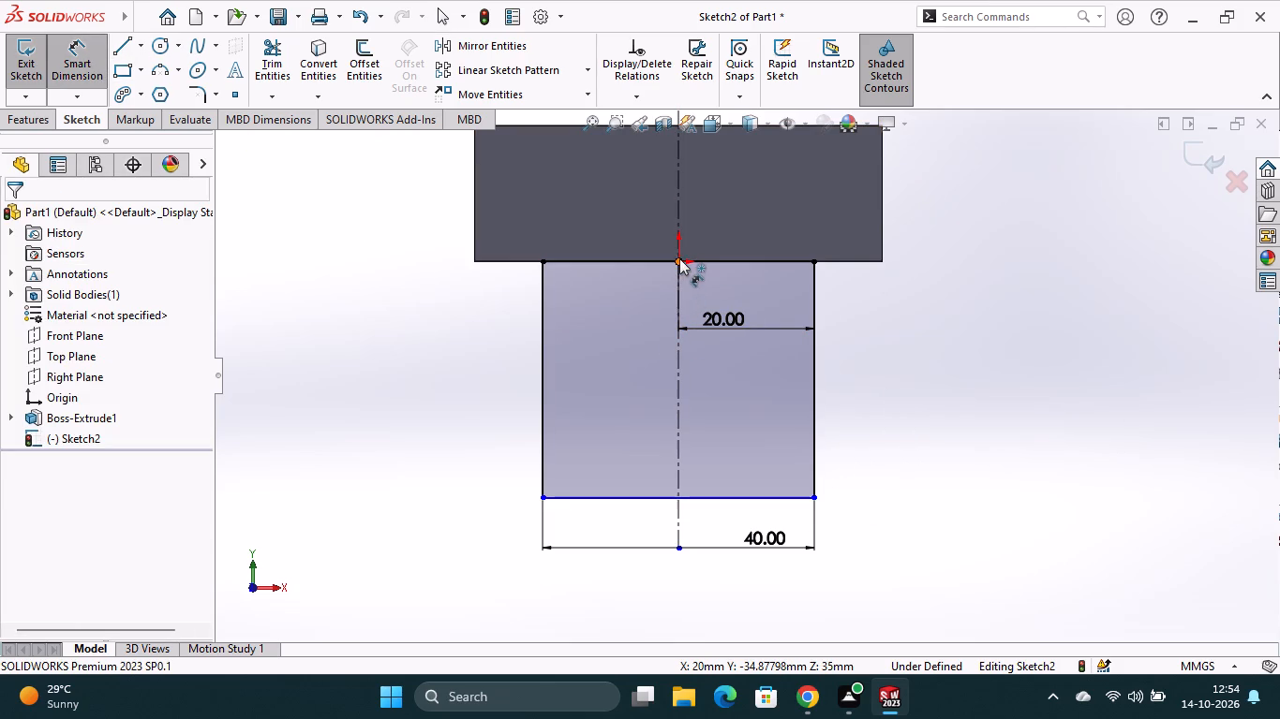
left_click(679, 258)
left_click(815, 495)
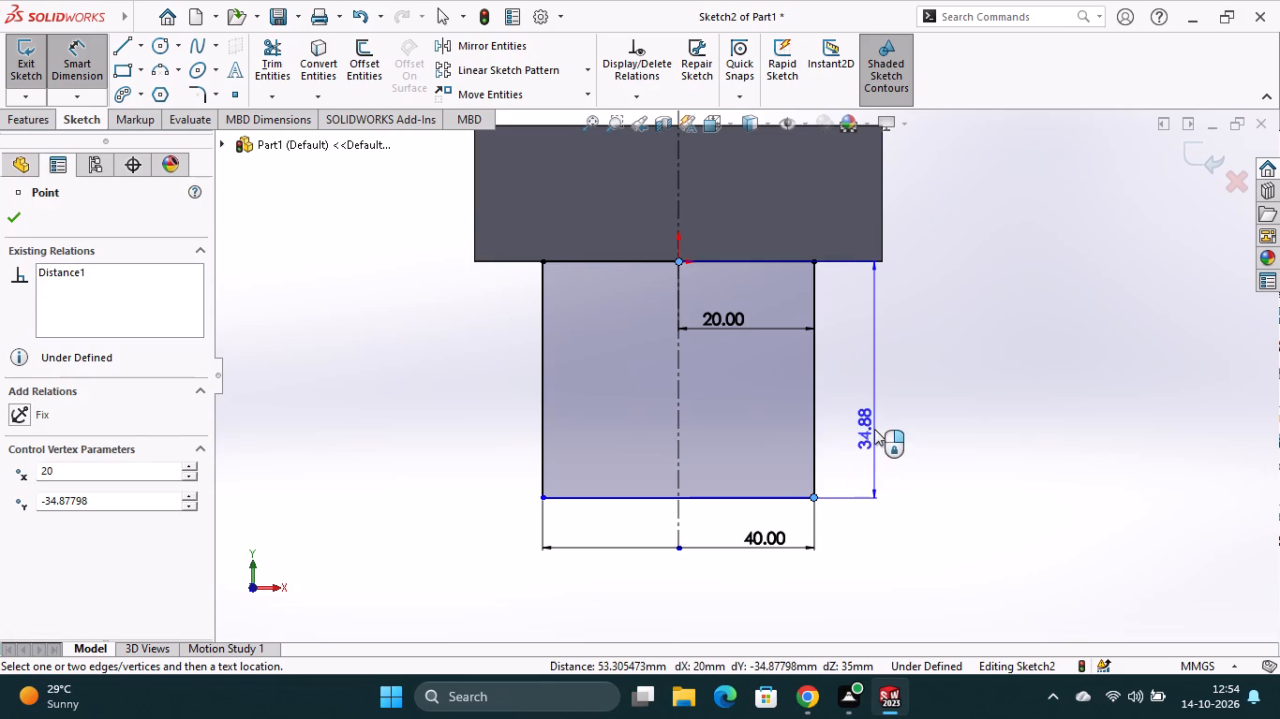
left_click(874, 429)
type("60")
key("Return")
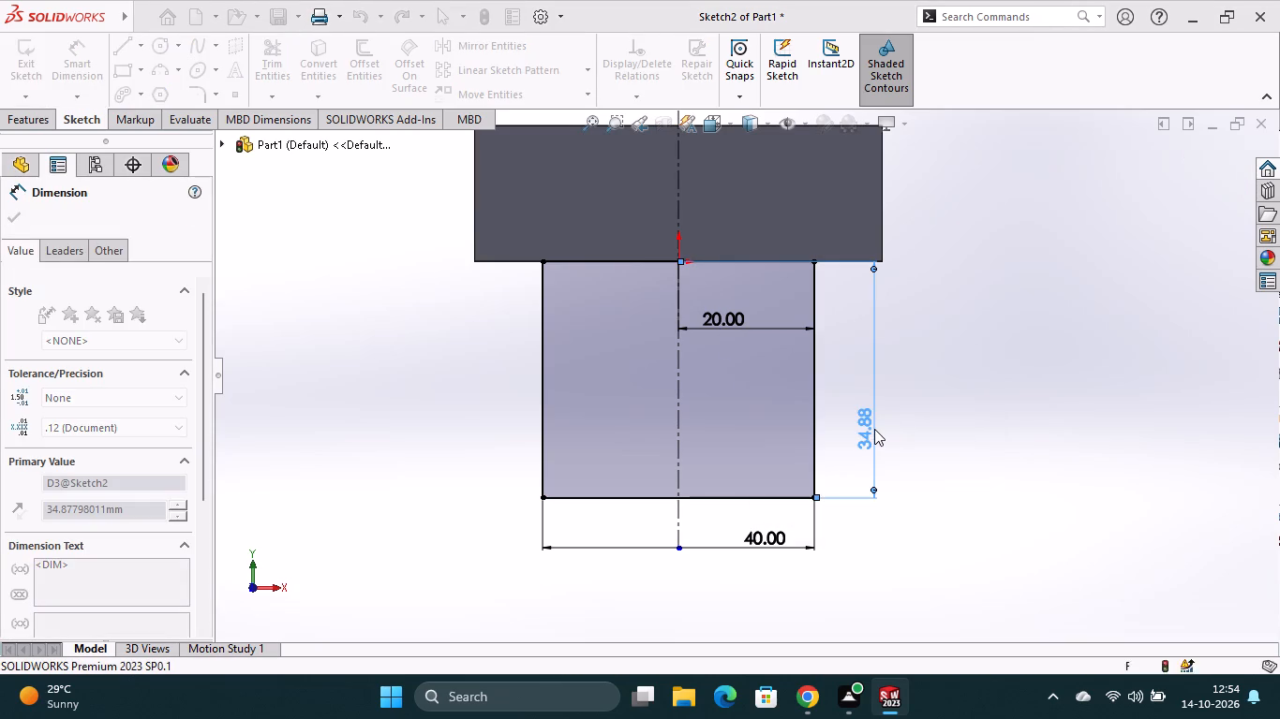
Draw a circle of about 20 mm radius centered on the midpoint of the rectangle's bottom edge.
scroll(733, 488, "up", 4)
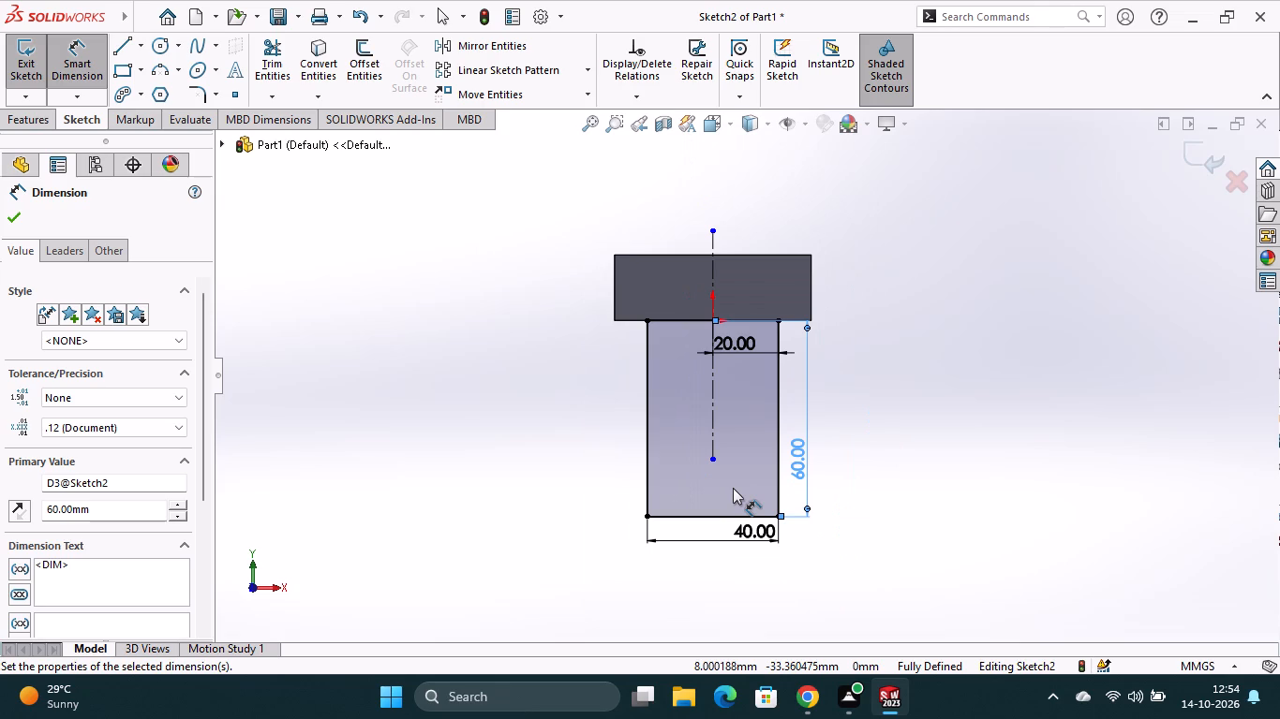
left_click(161, 46)
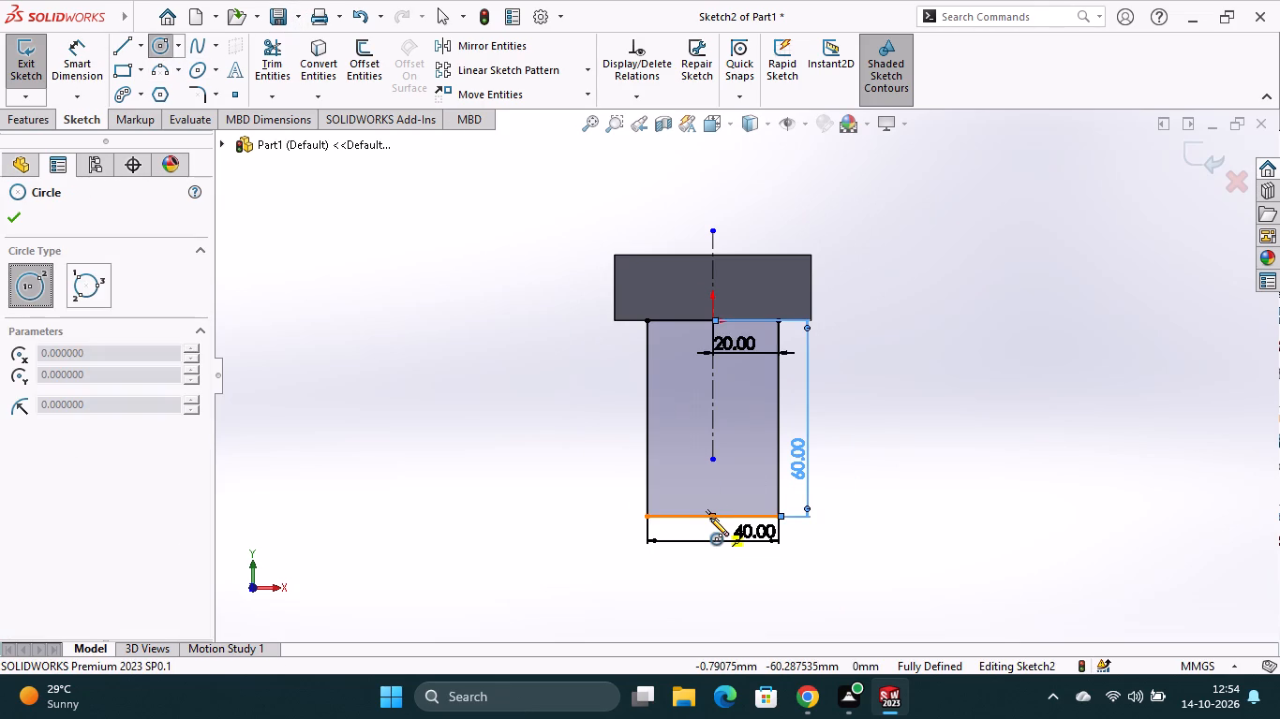
left_click(710, 518)
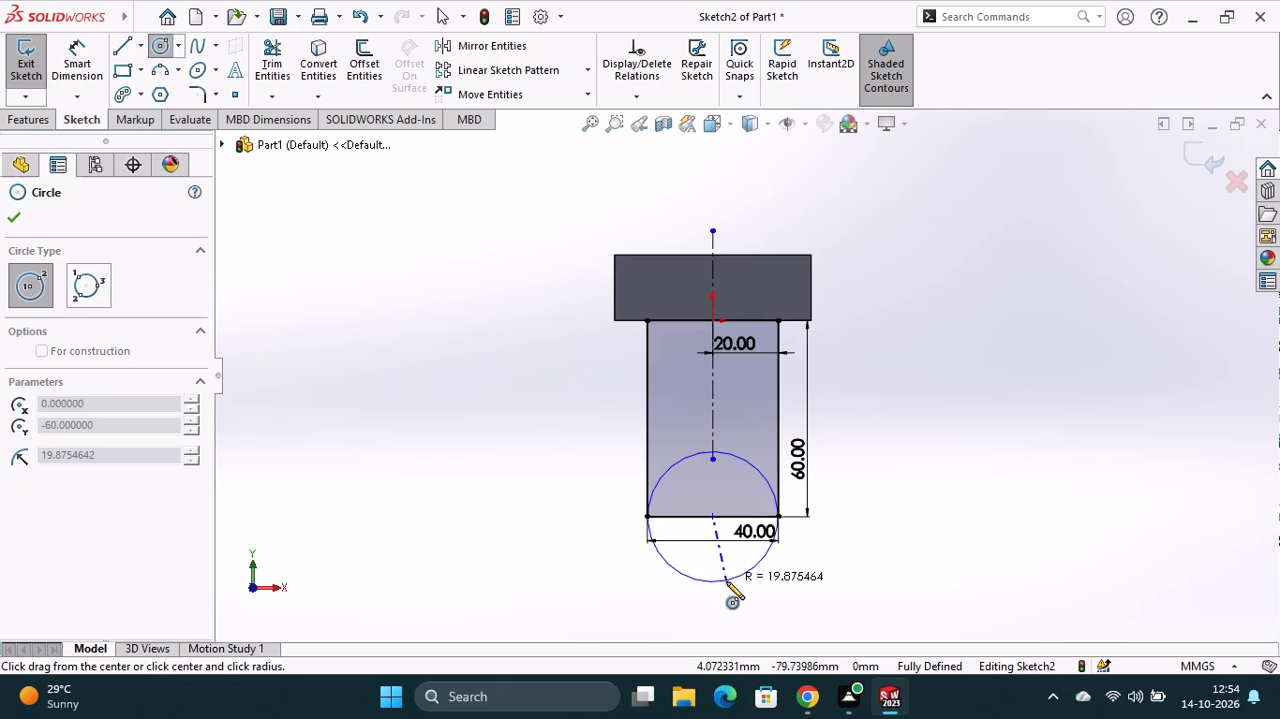
left_click(726, 581)
key("Escape")
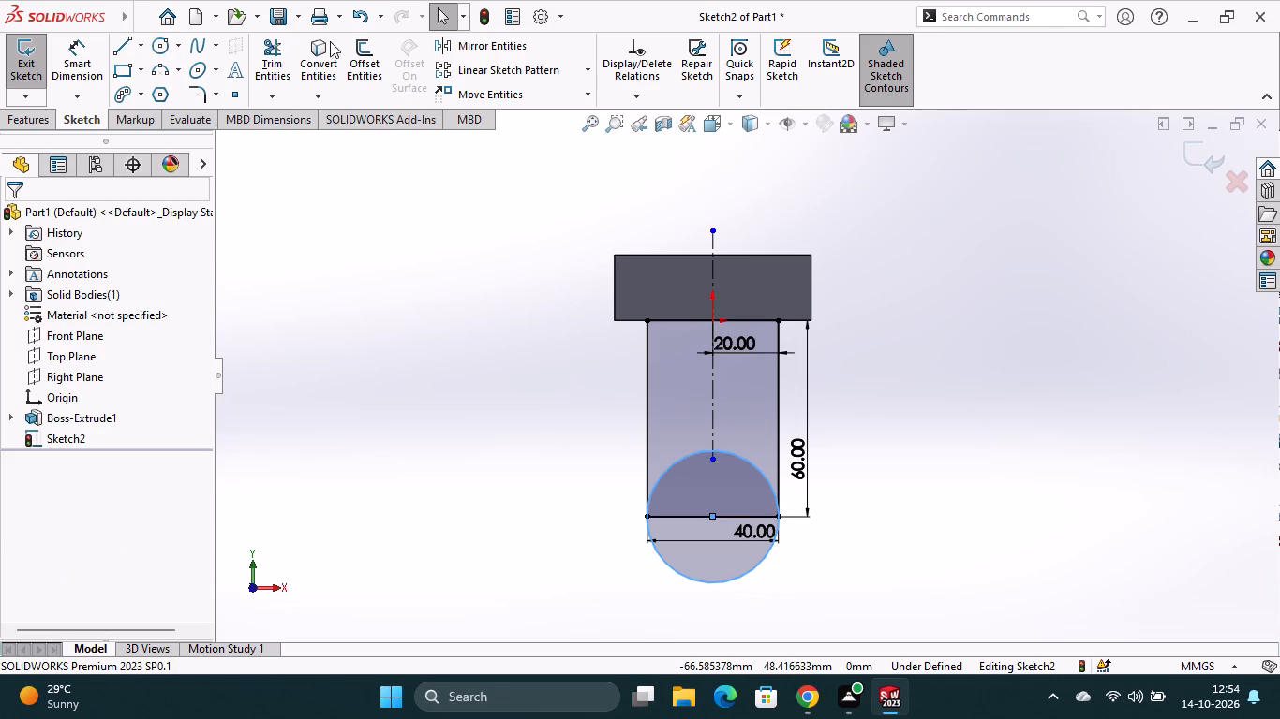
Dimension the circle's diameter as 40 mm.
left_click(77, 65)
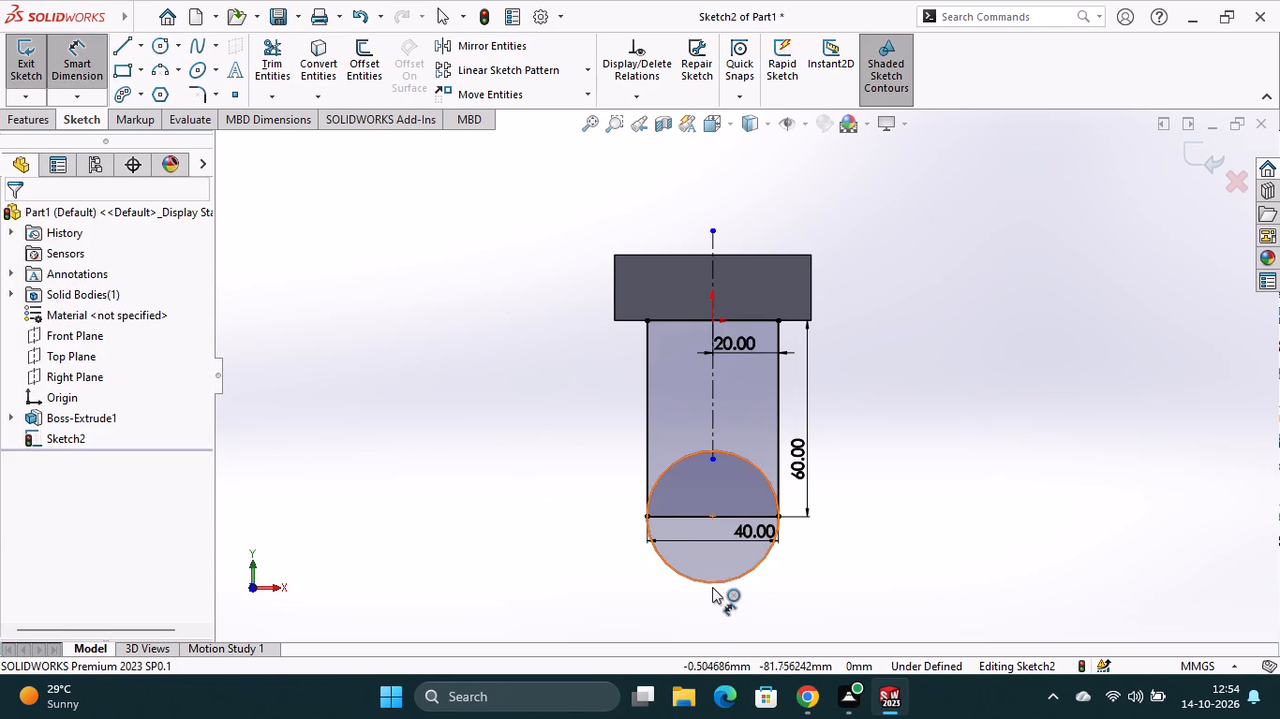
left_click(712, 587)
left_click(668, 608)
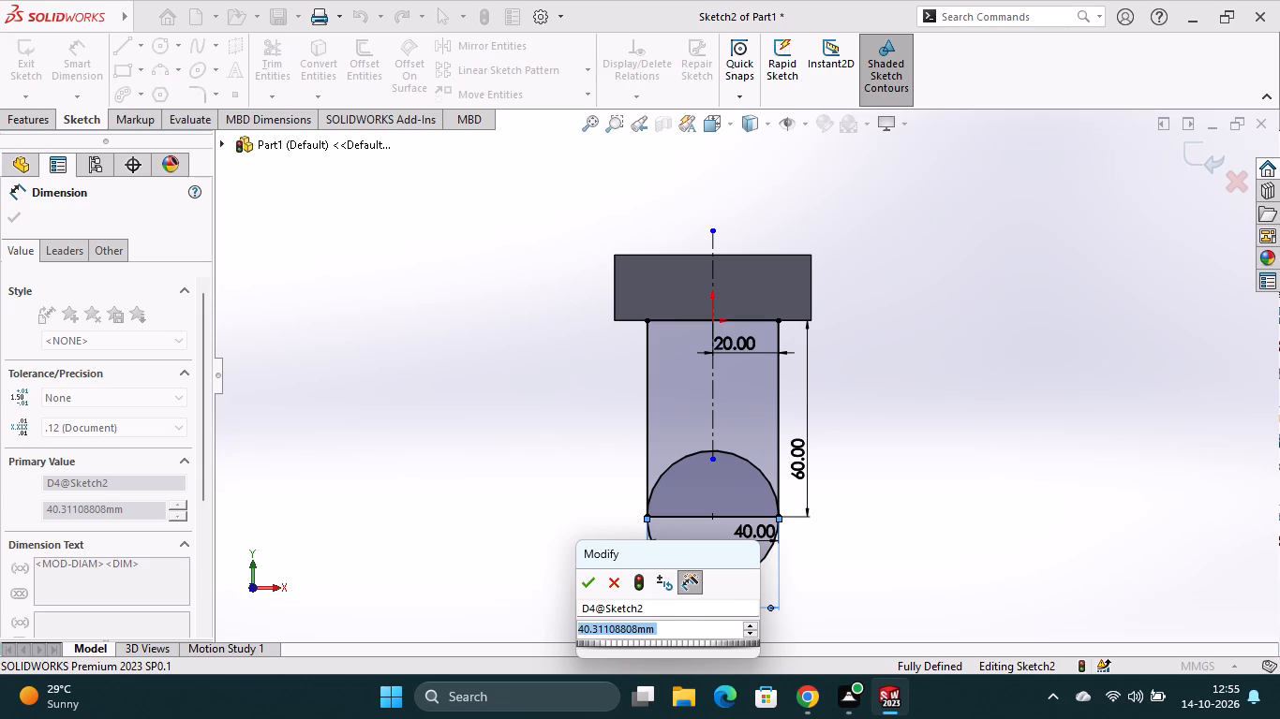
type("40")
key("Return")
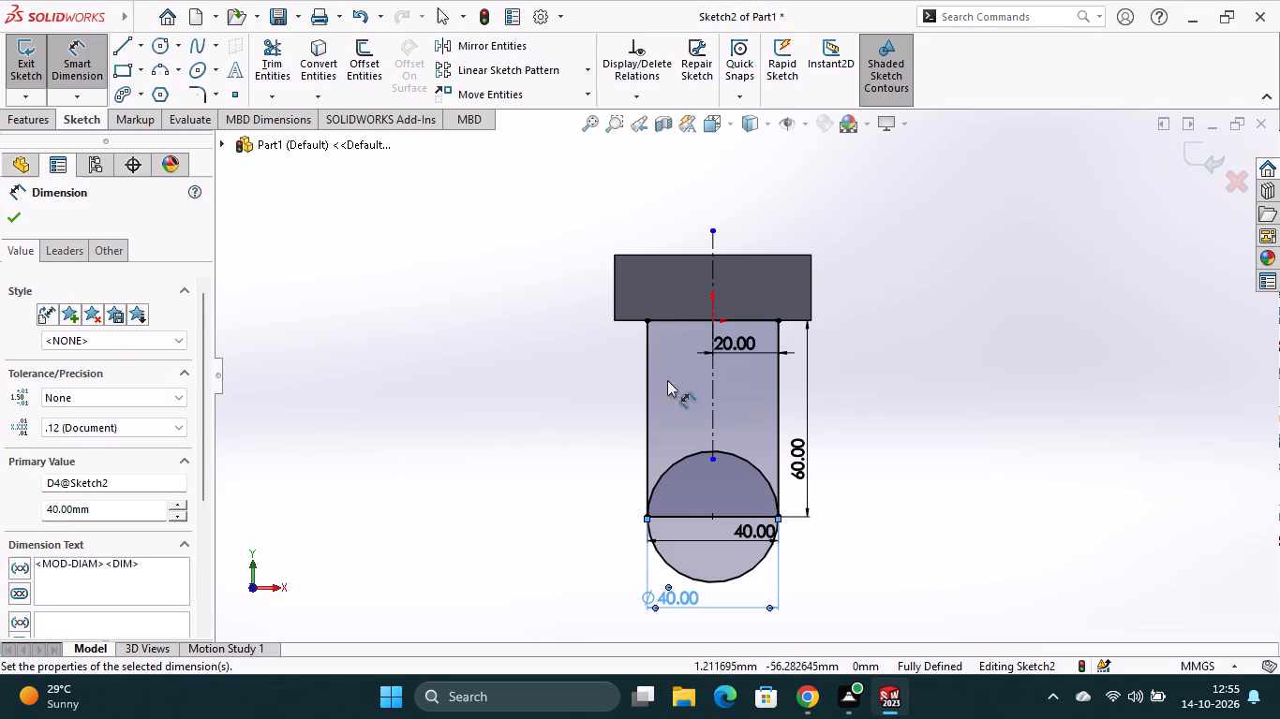
Trim away the circle's upper half and the rectangle's bottom edge to leave a rounded lower end.
left_click(279, 68)
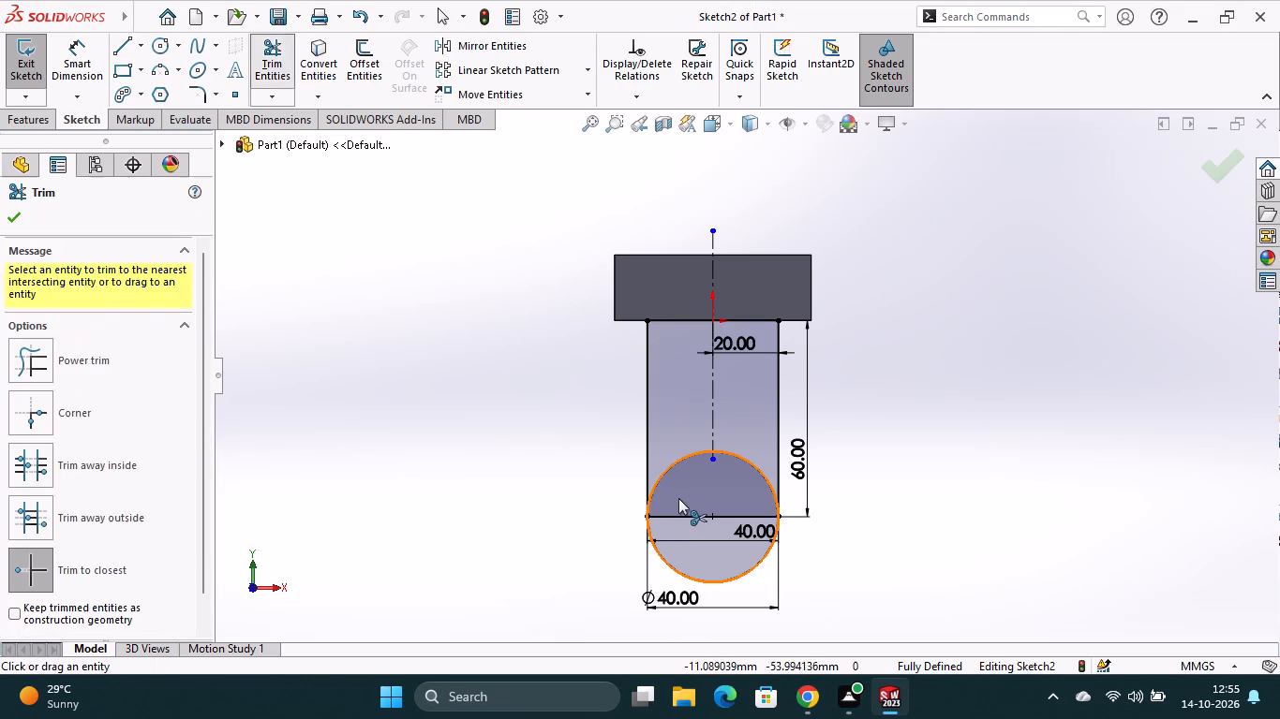
left_click(681, 462)
left_click(758, 470)
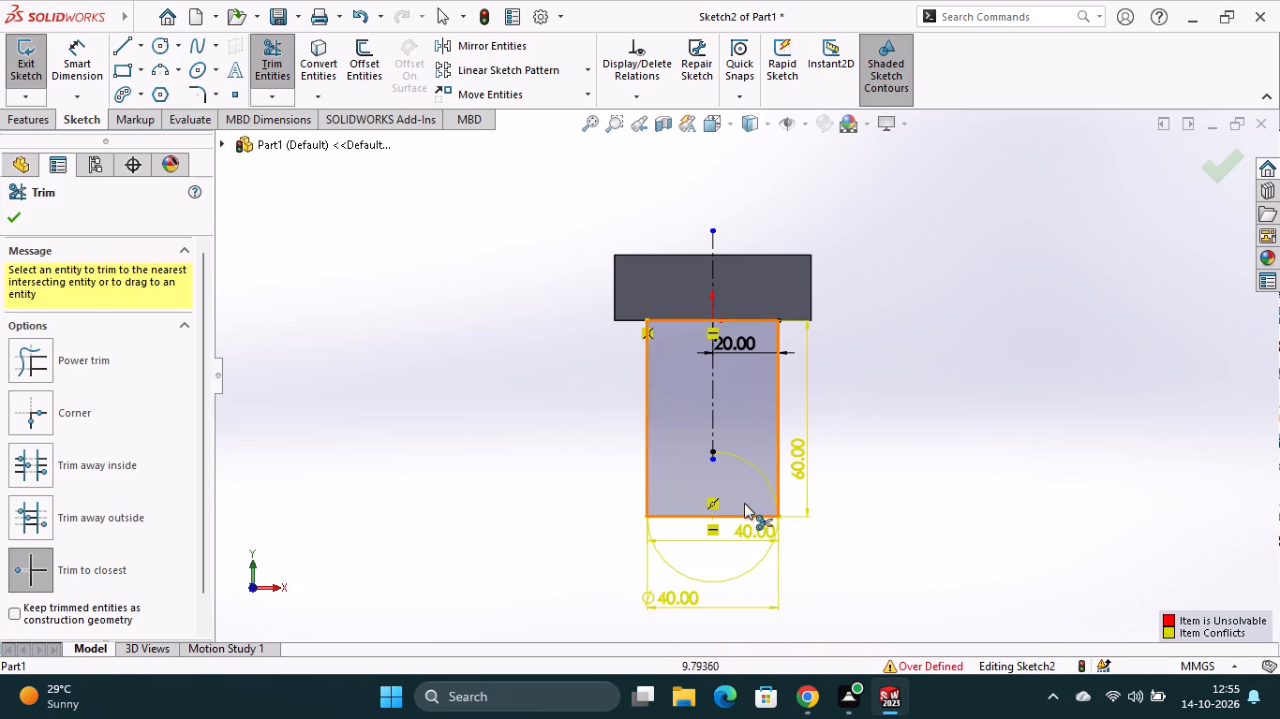
left_click(743, 519)
left_click(686, 352)
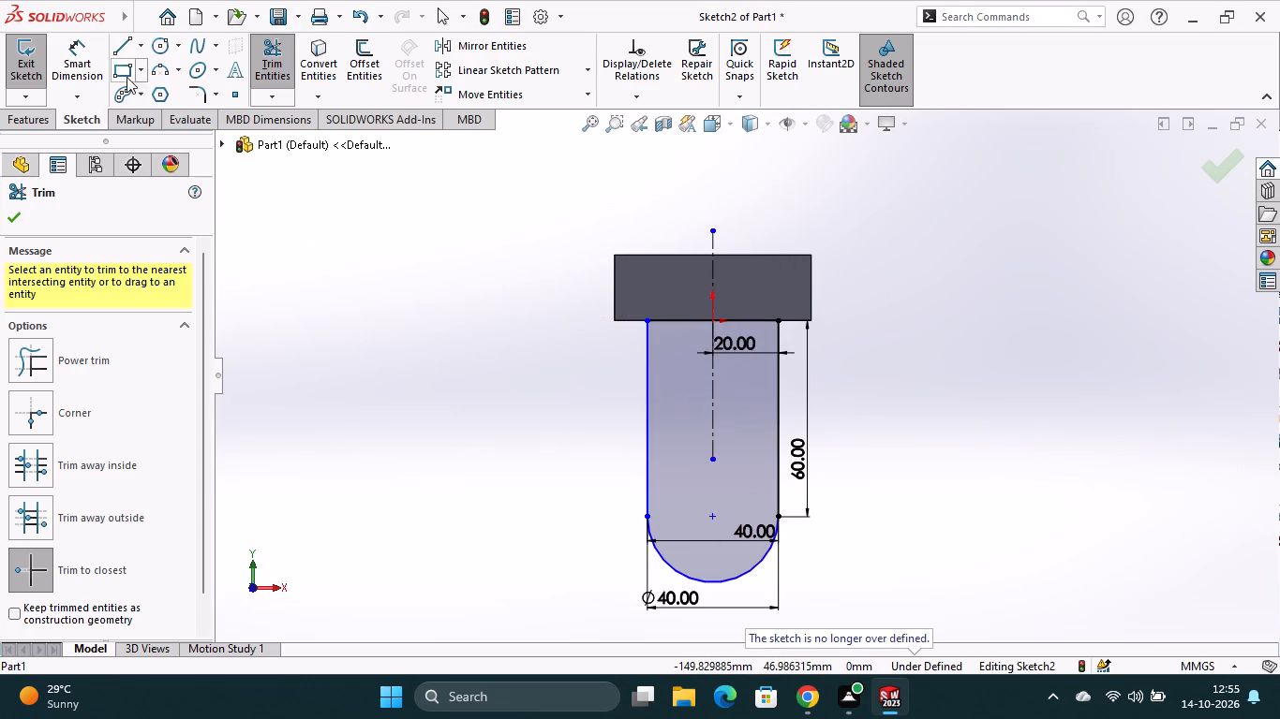
Draw a circle about 18 mm in diameter concentric with the rounded lower end.
left_click(159, 45)
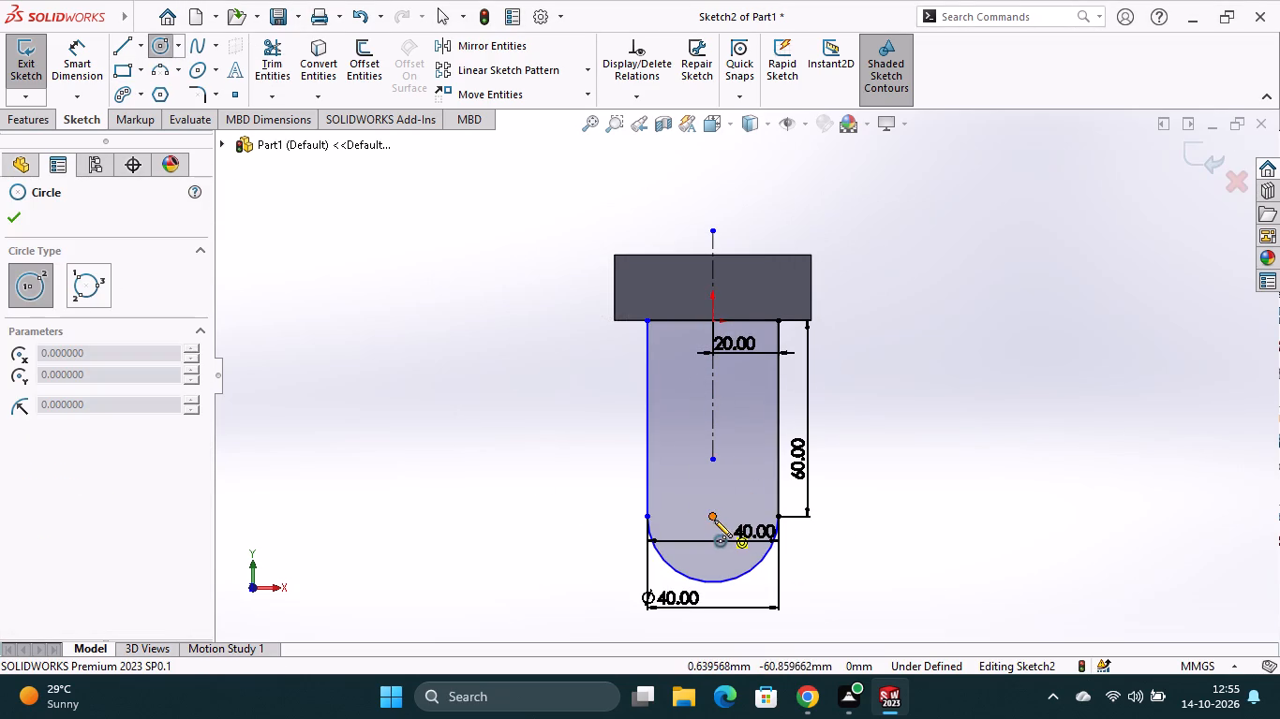
left_click(714, 520)
left_click(721, 545)
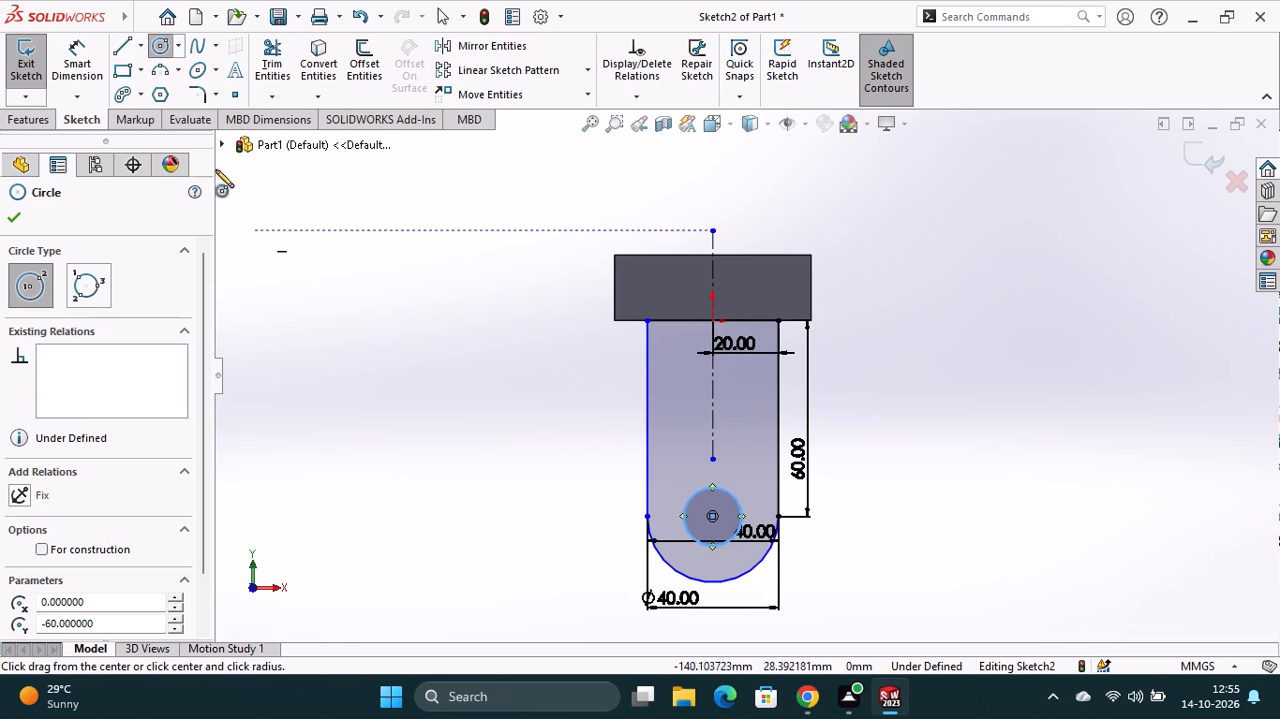
Dimension the inner circle's diameter as 15 mm.
left_click(89, 73)
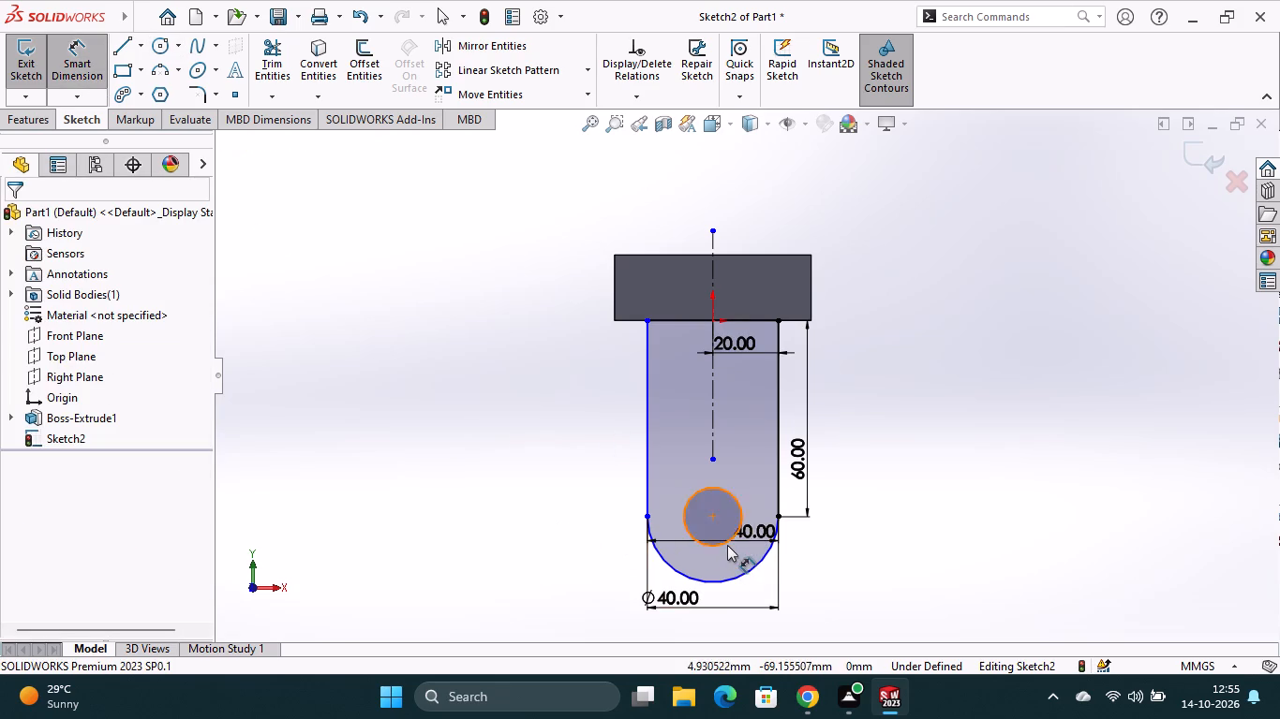
left_click(726, 545)
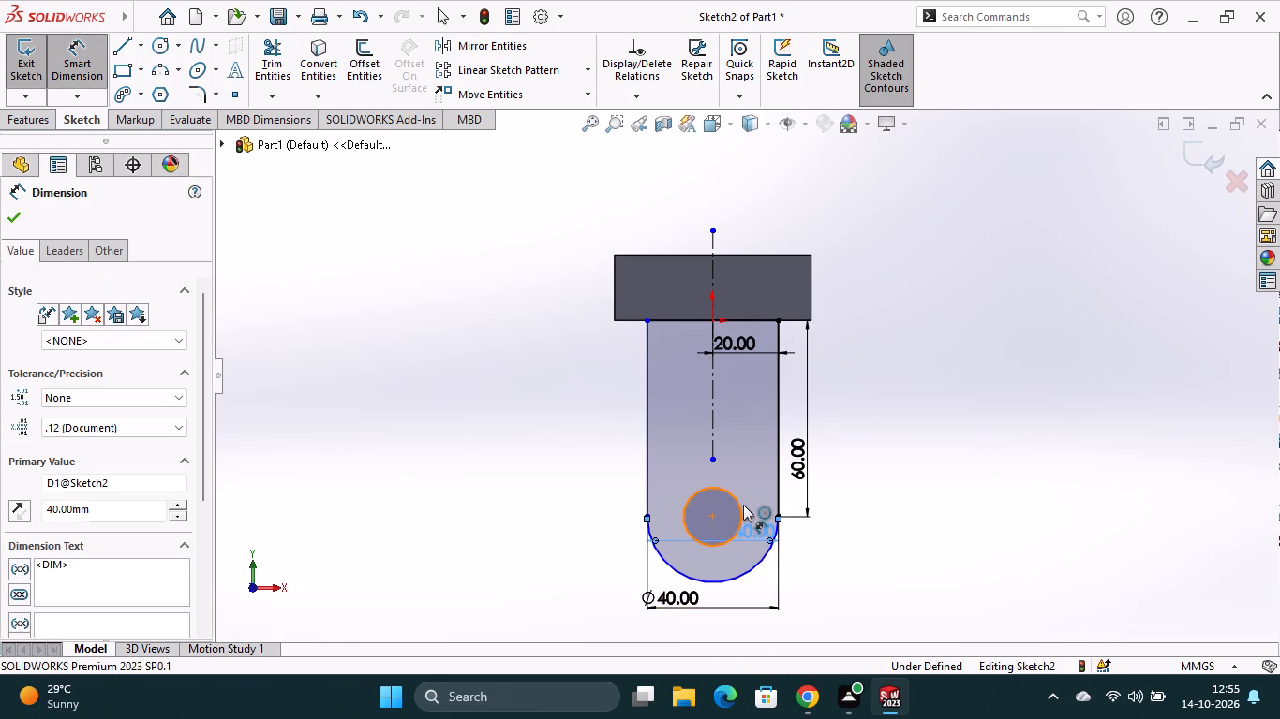
left_click(742, 505)
left_click(758, 479)
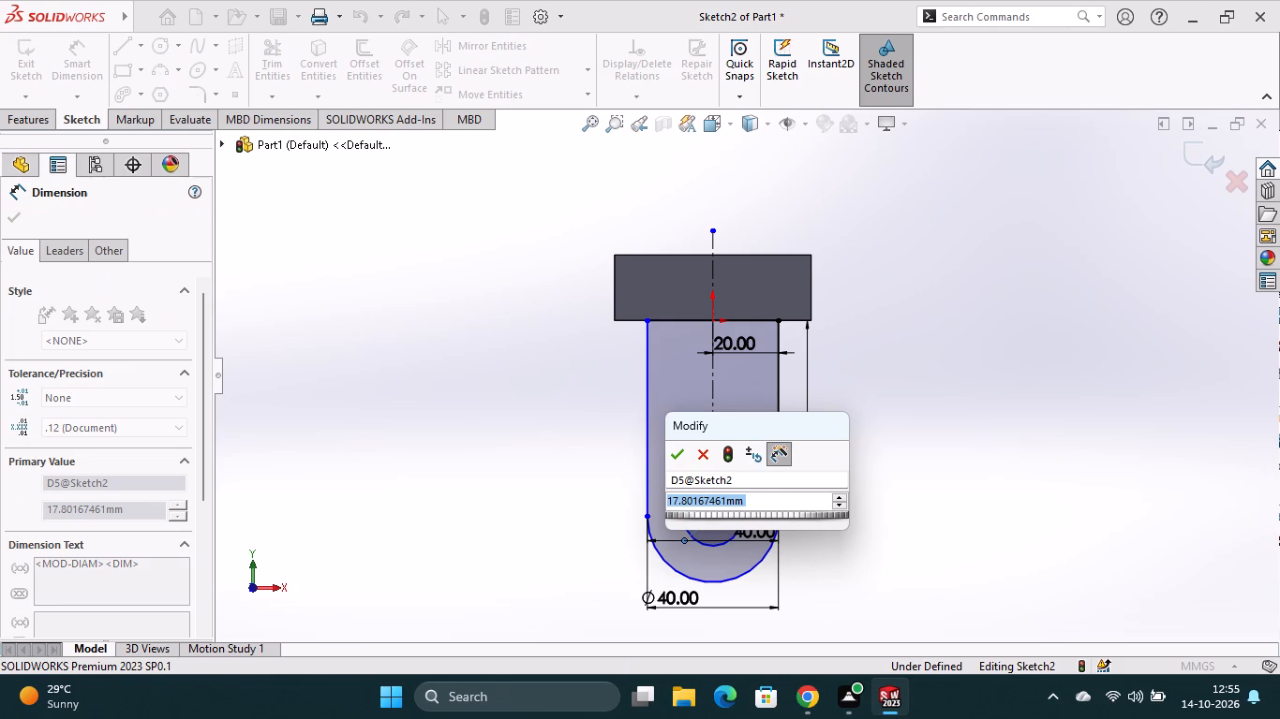
type("15")
key("Return")
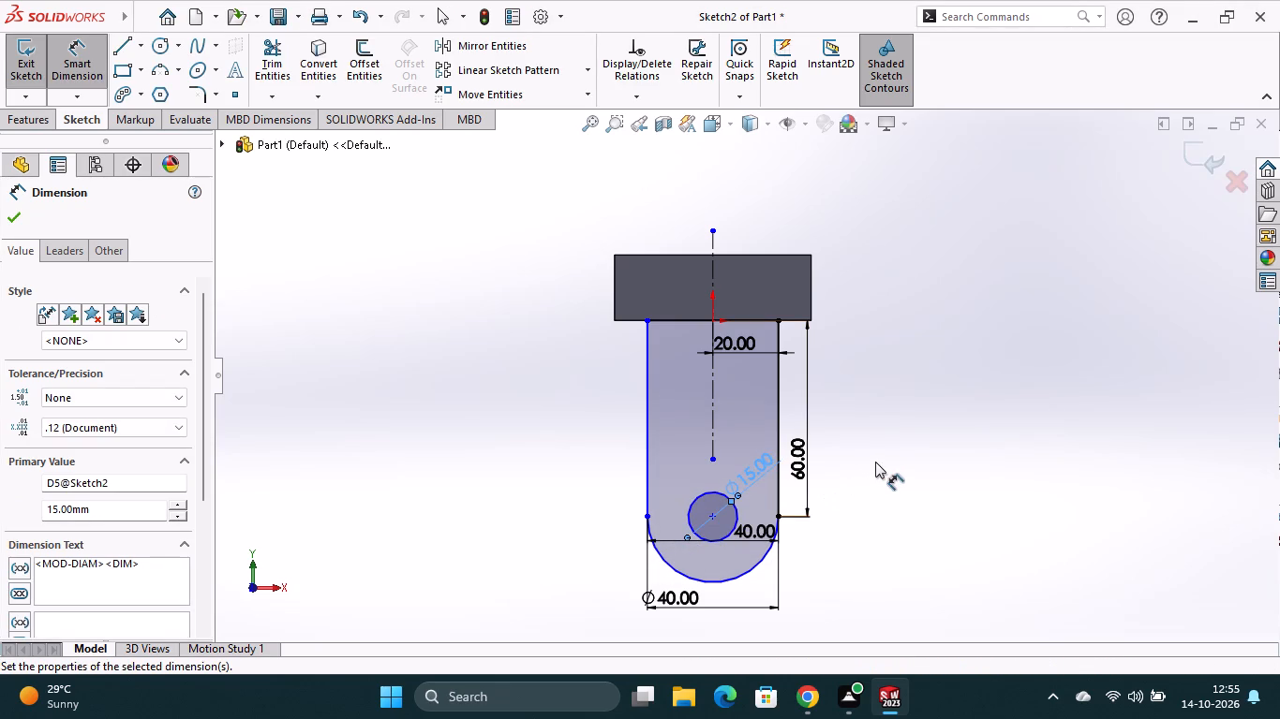
Extrude the rounded profile with its hole as a Blind boss 20 mm deep, direction reversed to run under the block, with merged result.
left_click(27, 121)
left_click(37, 76)
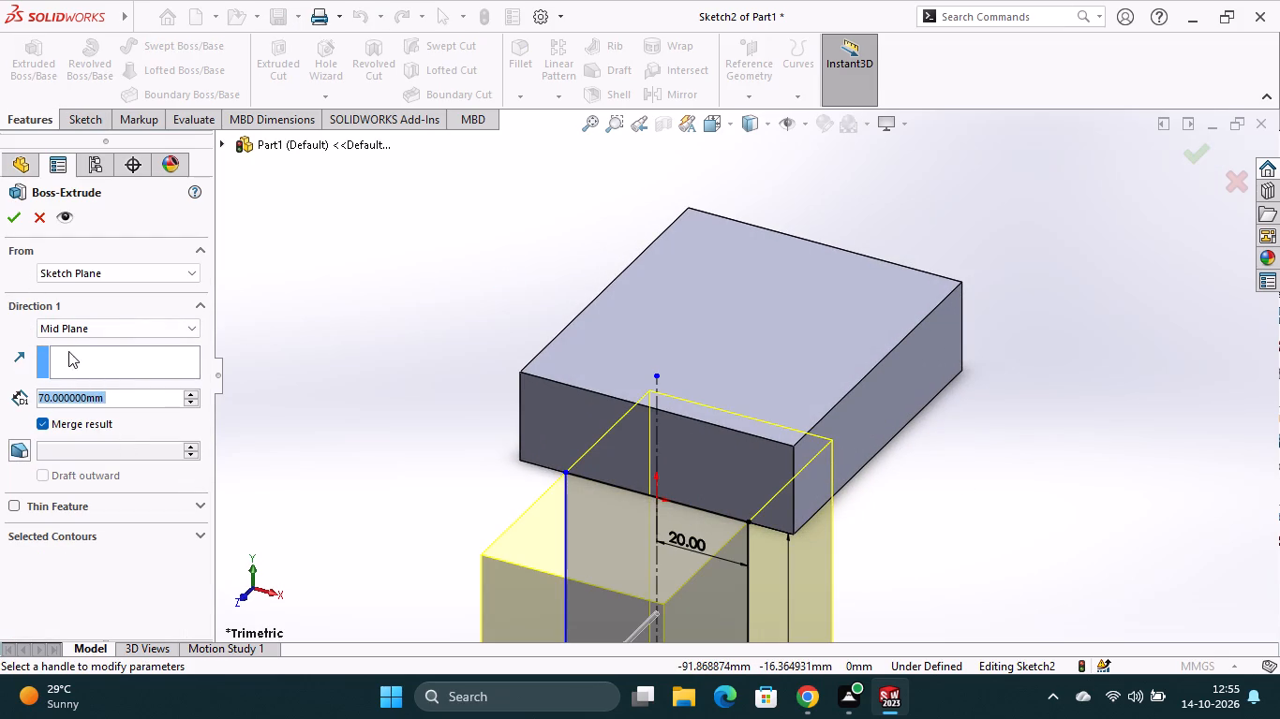
left_click(174, 329)
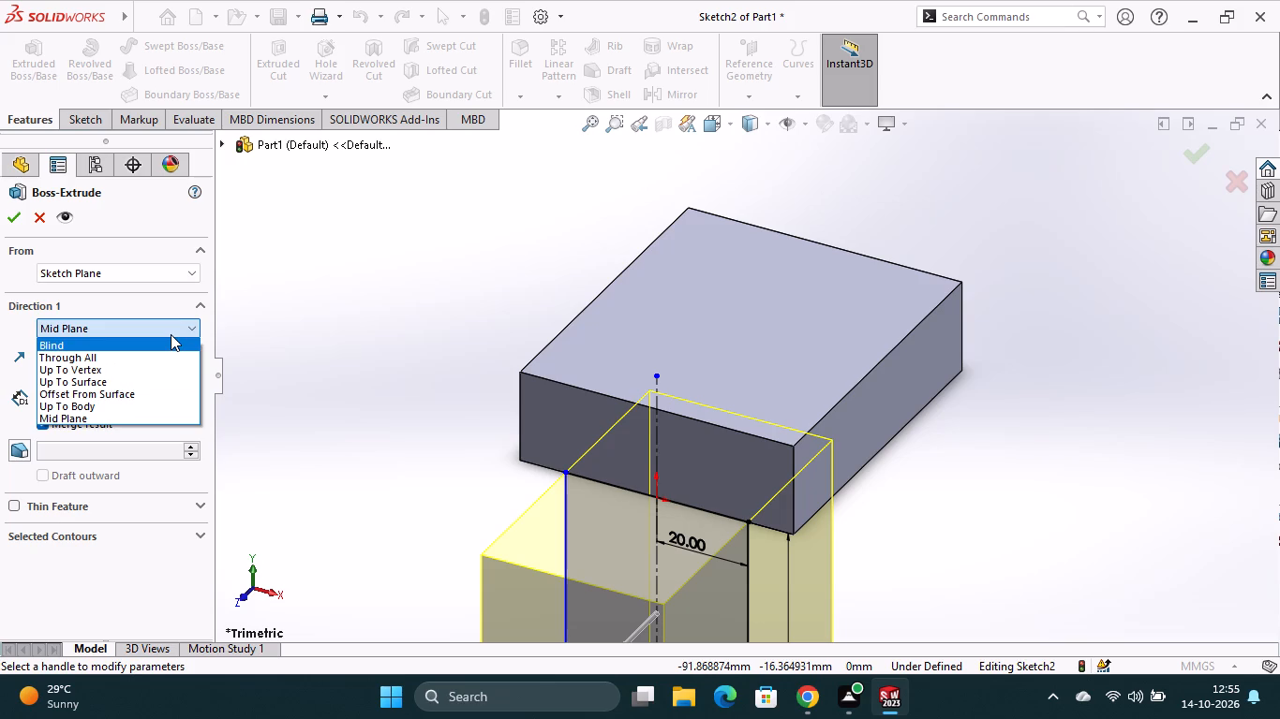
left_click(171, 334)
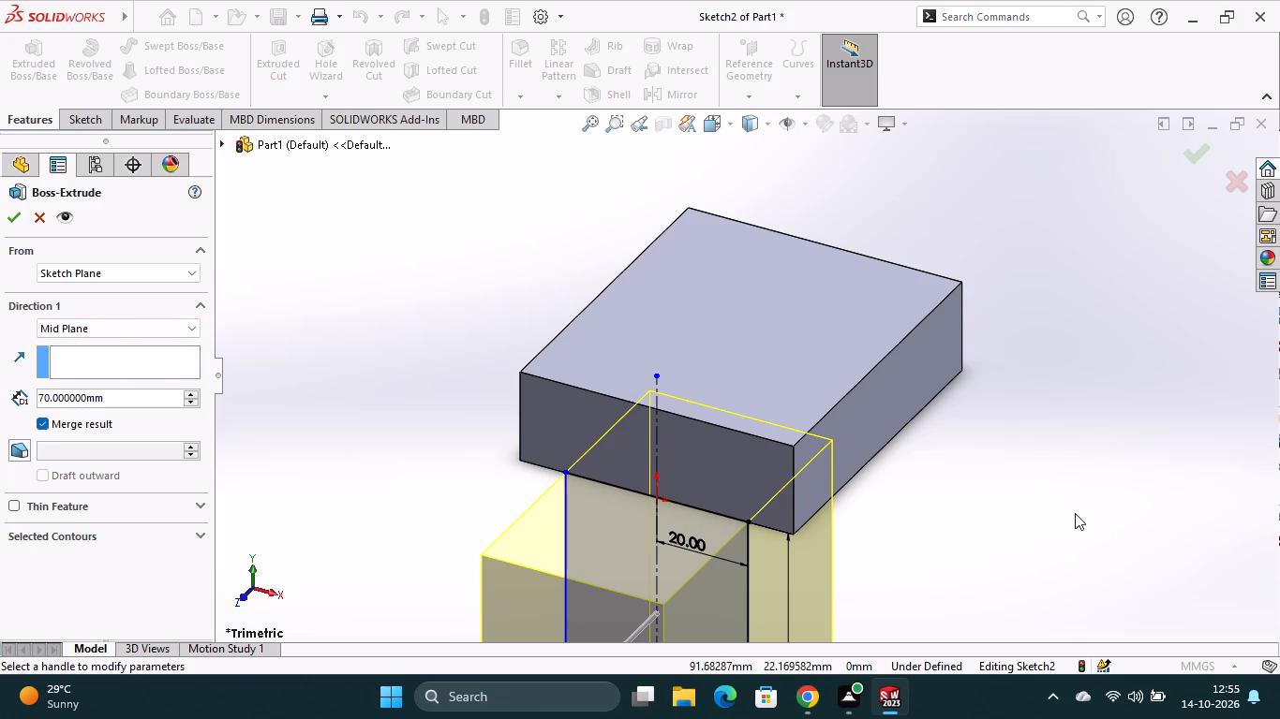
middle_click_drag(1073, 512, 1031, 358)
middle_click_drag(886, 504, 1026, 484)
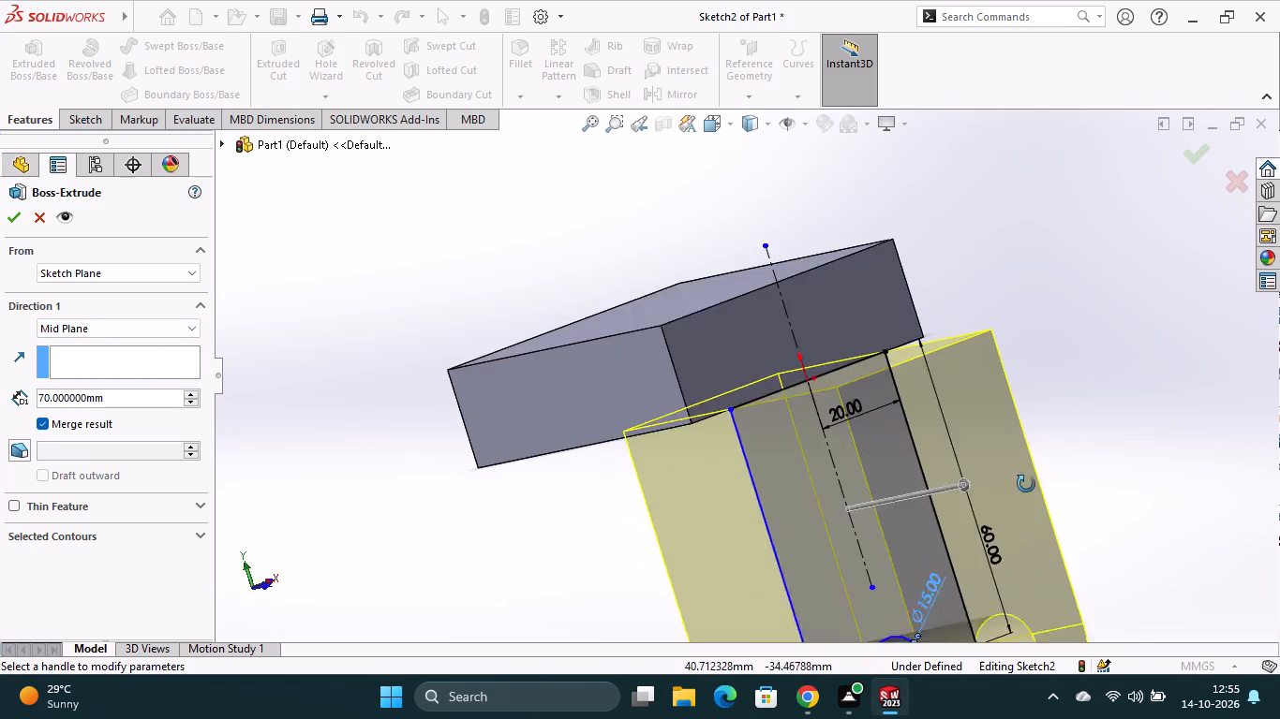
middle_click_drag(1026, 484, 1046, 466)
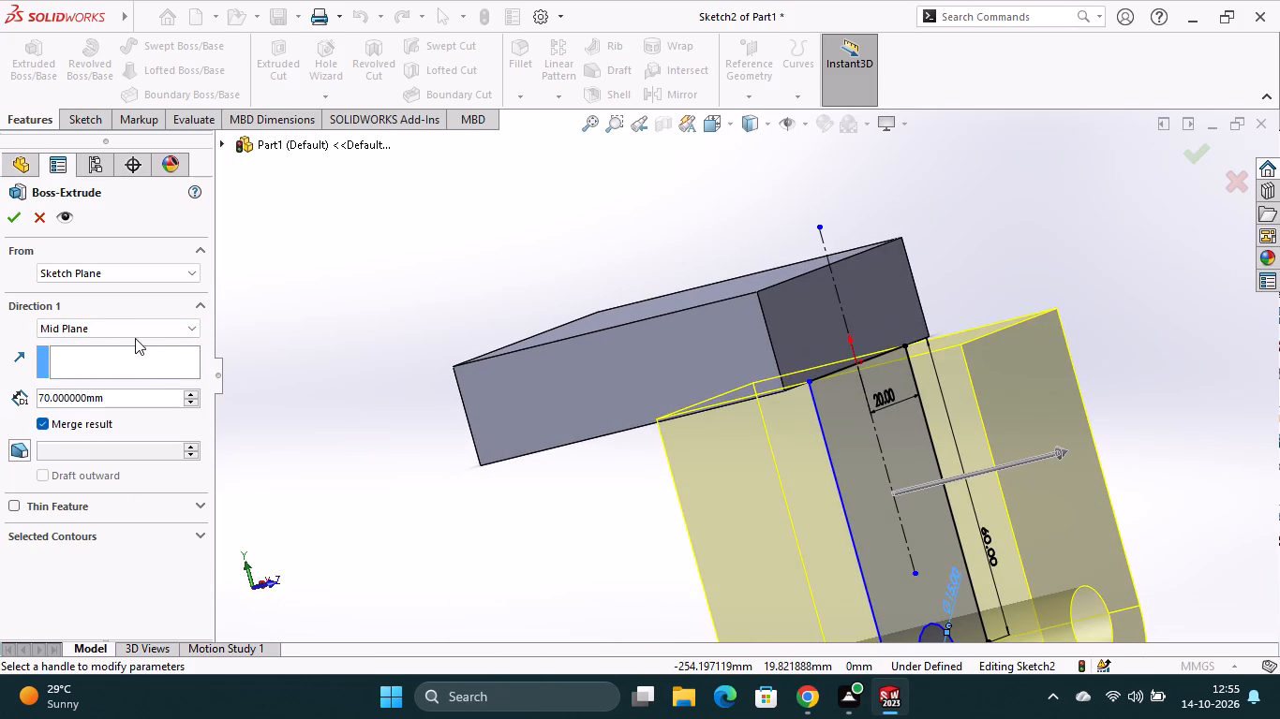
left_click(136, 335)
left_click(123, 344)
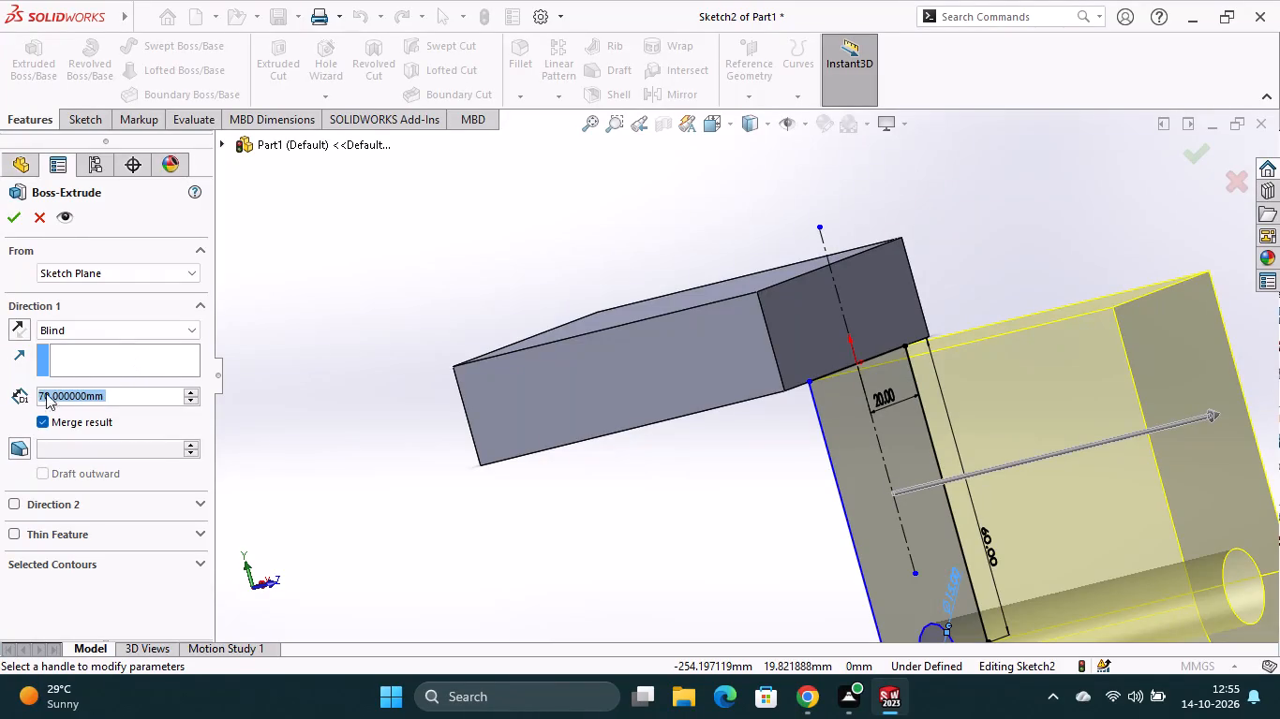
left_click(22, 330)
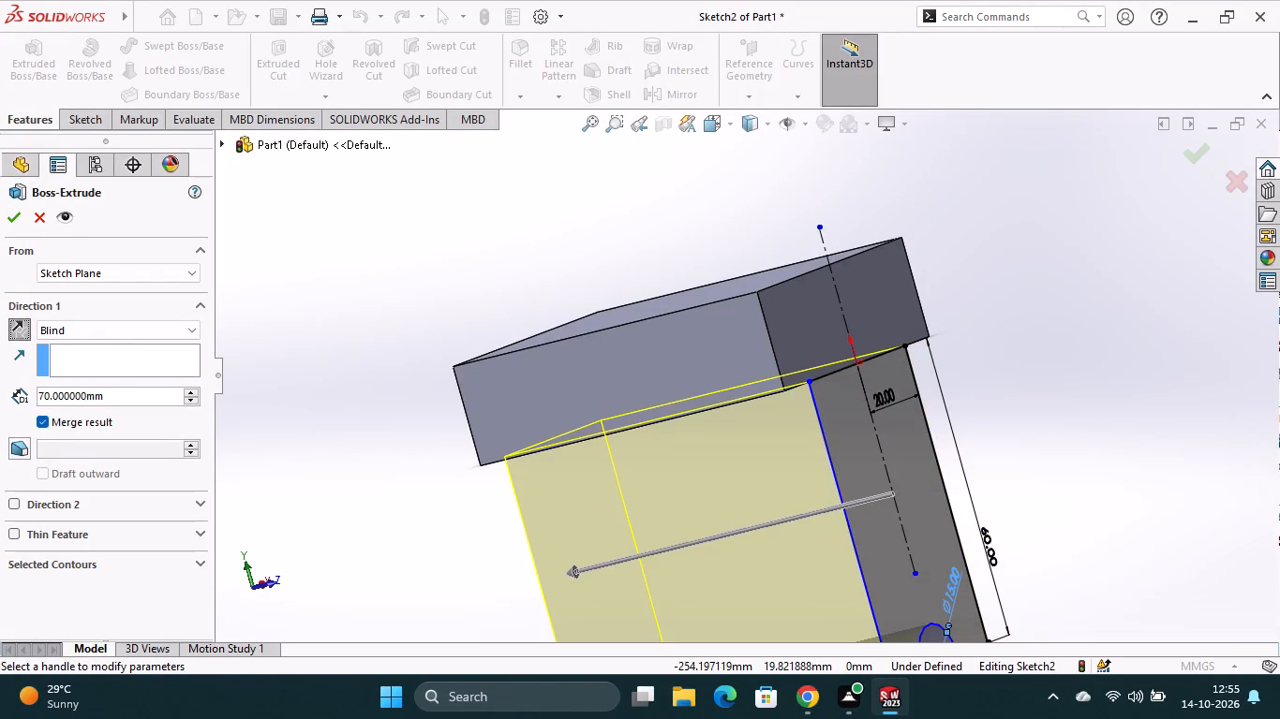
left_click_drag(111, 400, 42, 390)
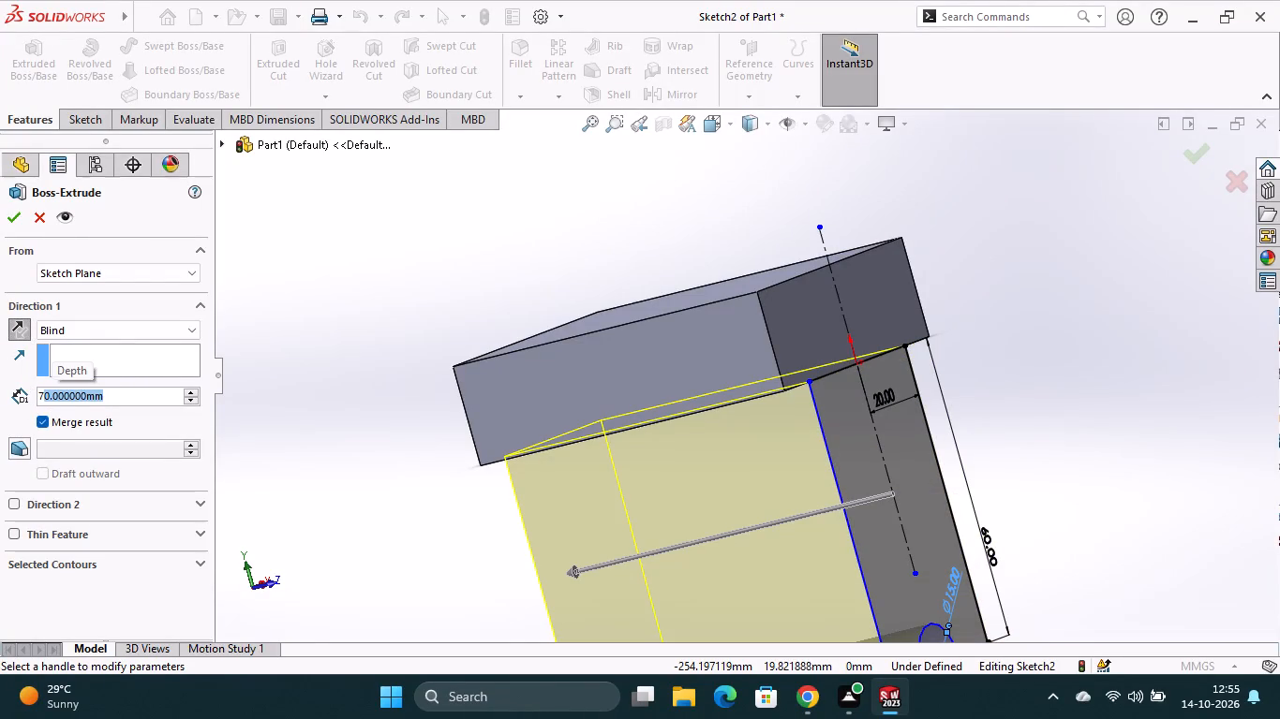
left_click_drag(42, 390, 37, 394)
type("20")
key("Return")
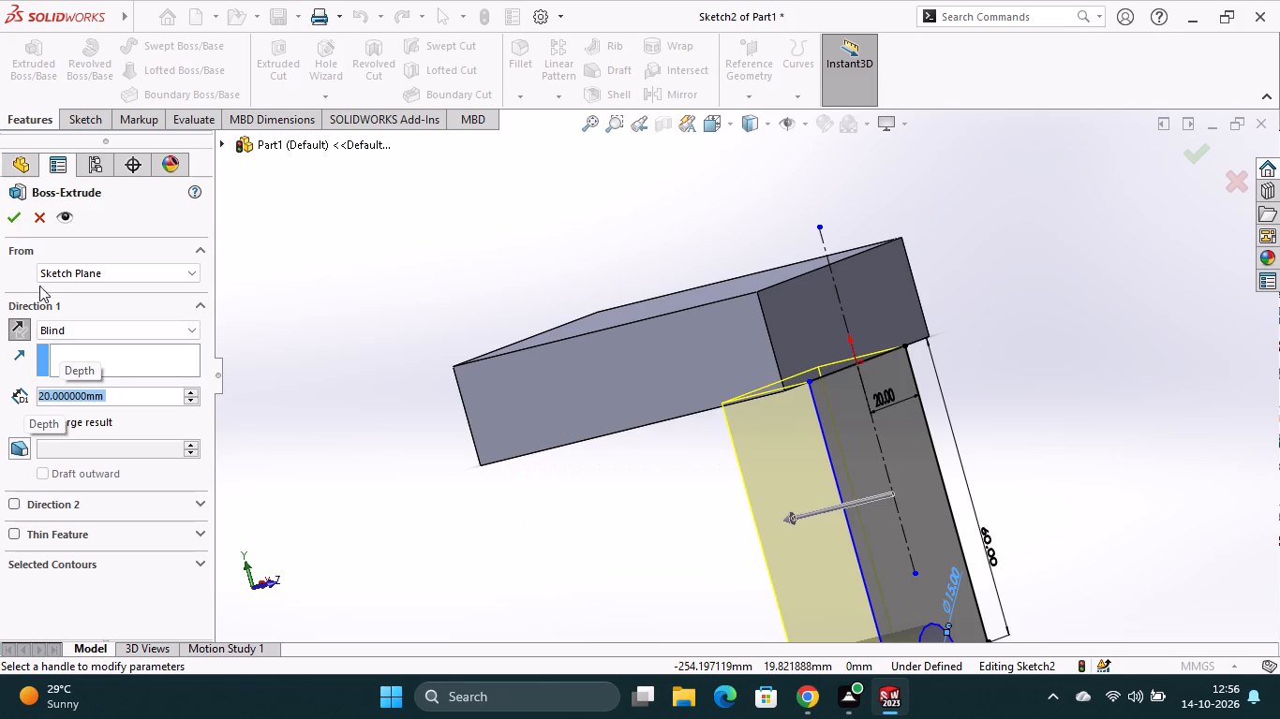
left_click(14, 224)
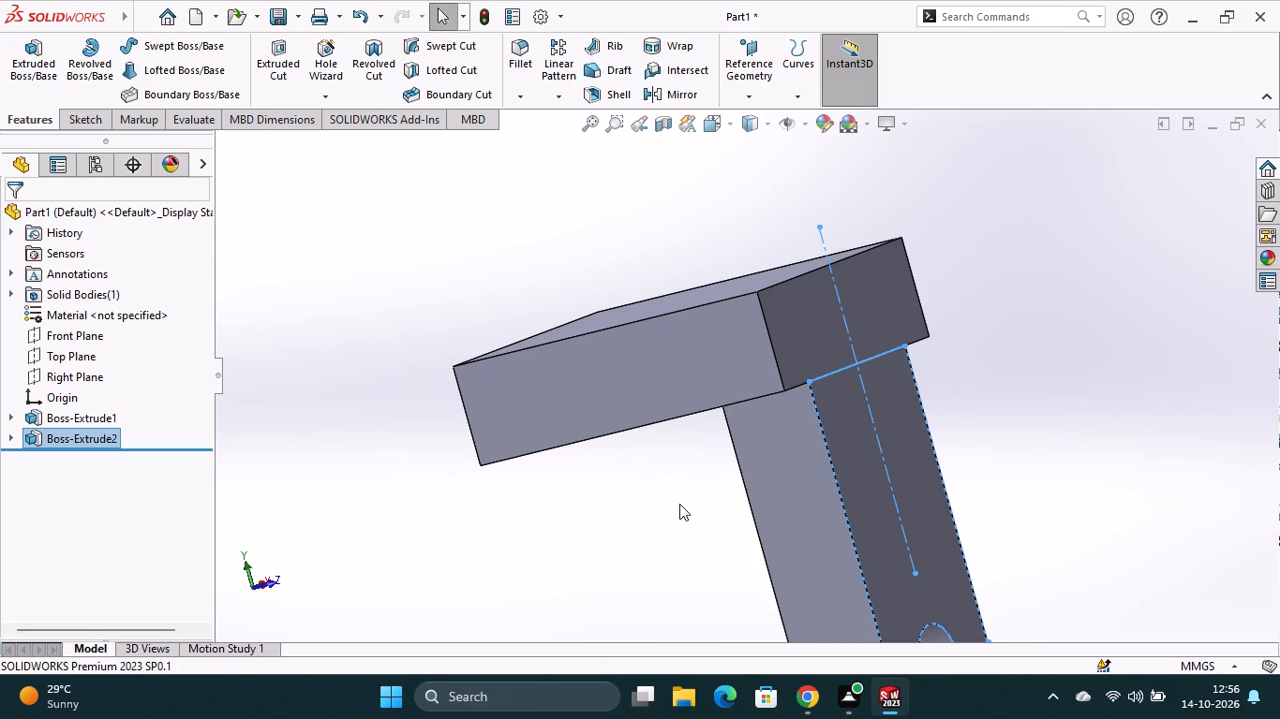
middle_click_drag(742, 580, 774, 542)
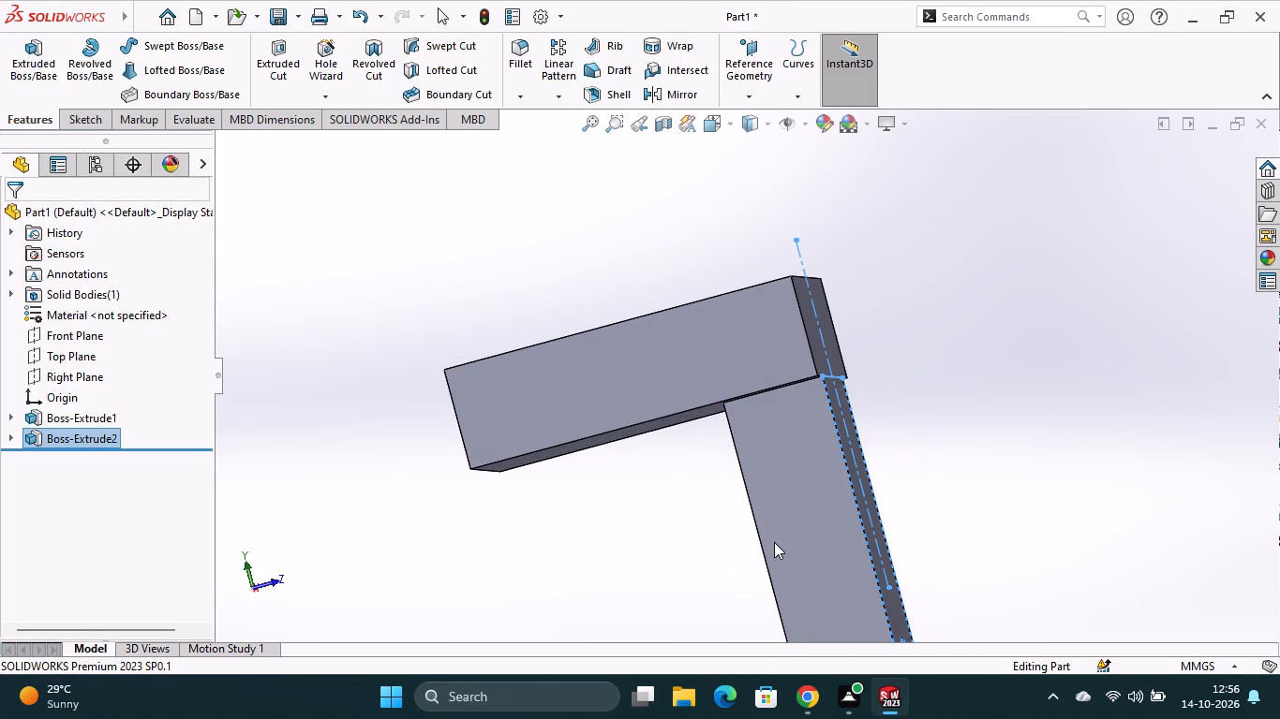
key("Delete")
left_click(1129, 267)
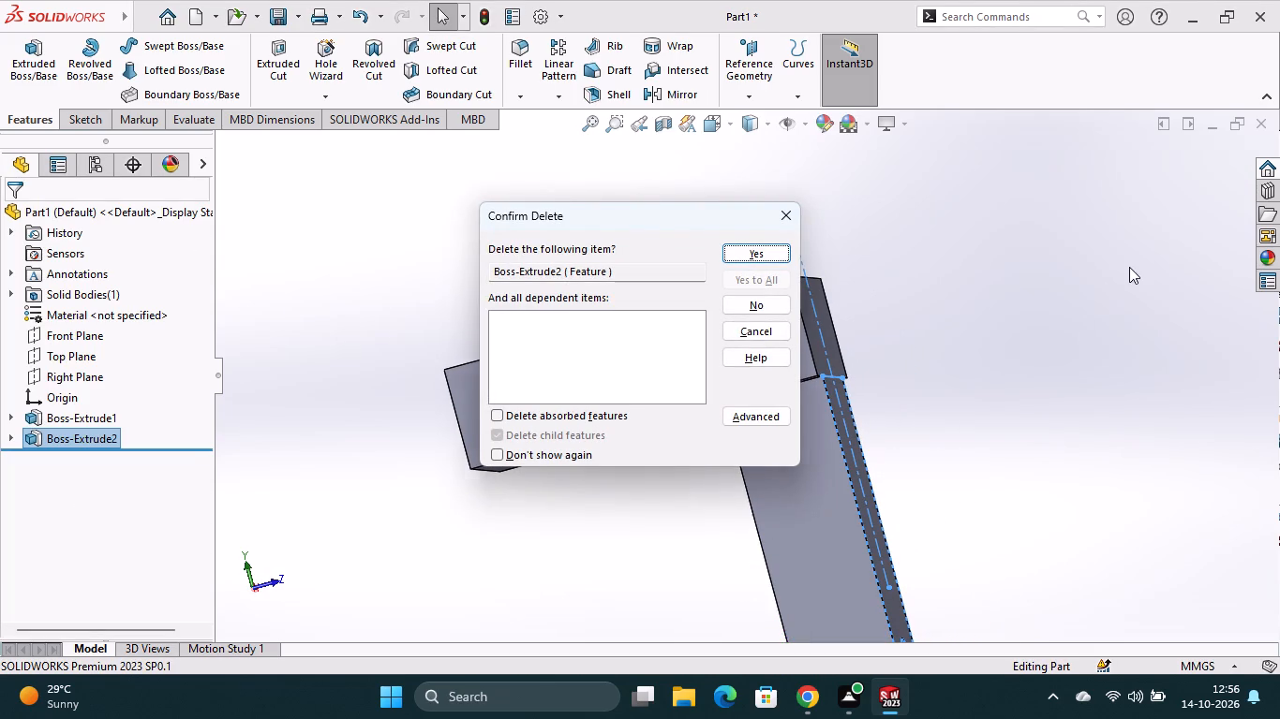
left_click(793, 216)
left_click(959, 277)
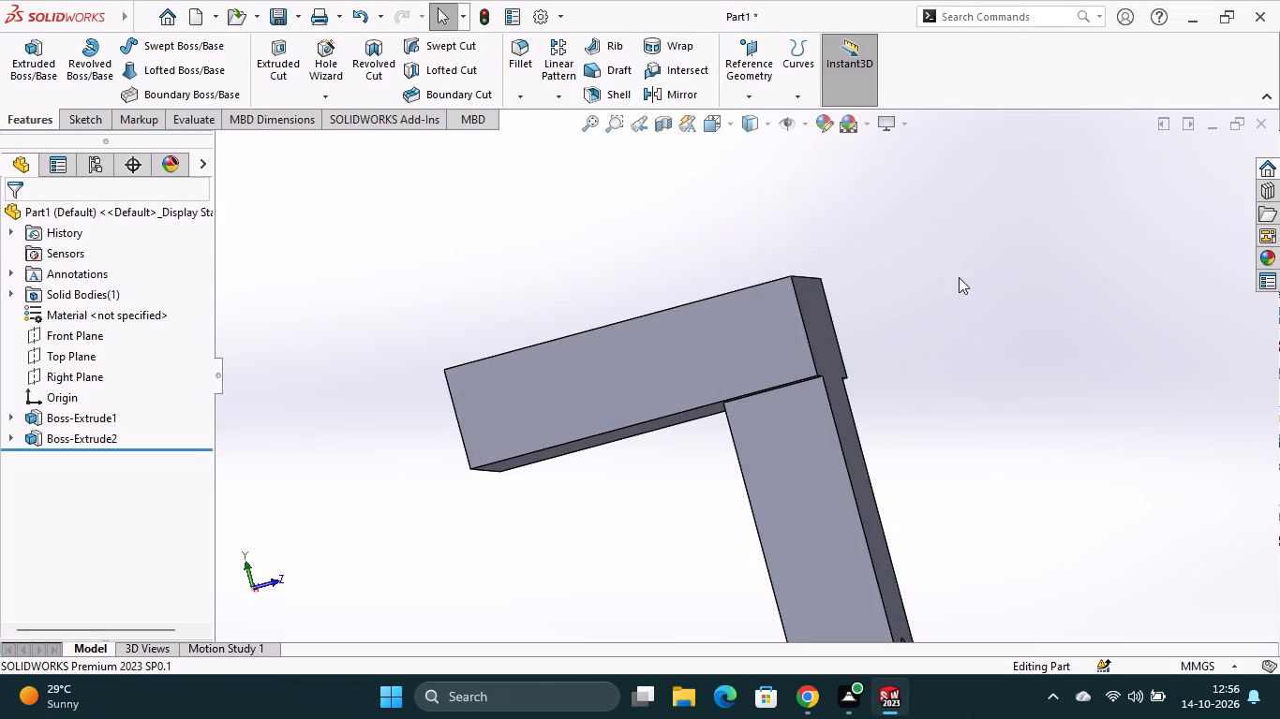
Examine the L-shaped part from several angles and in the Right view.
middle_click_drag(933, 416, 940, 487)
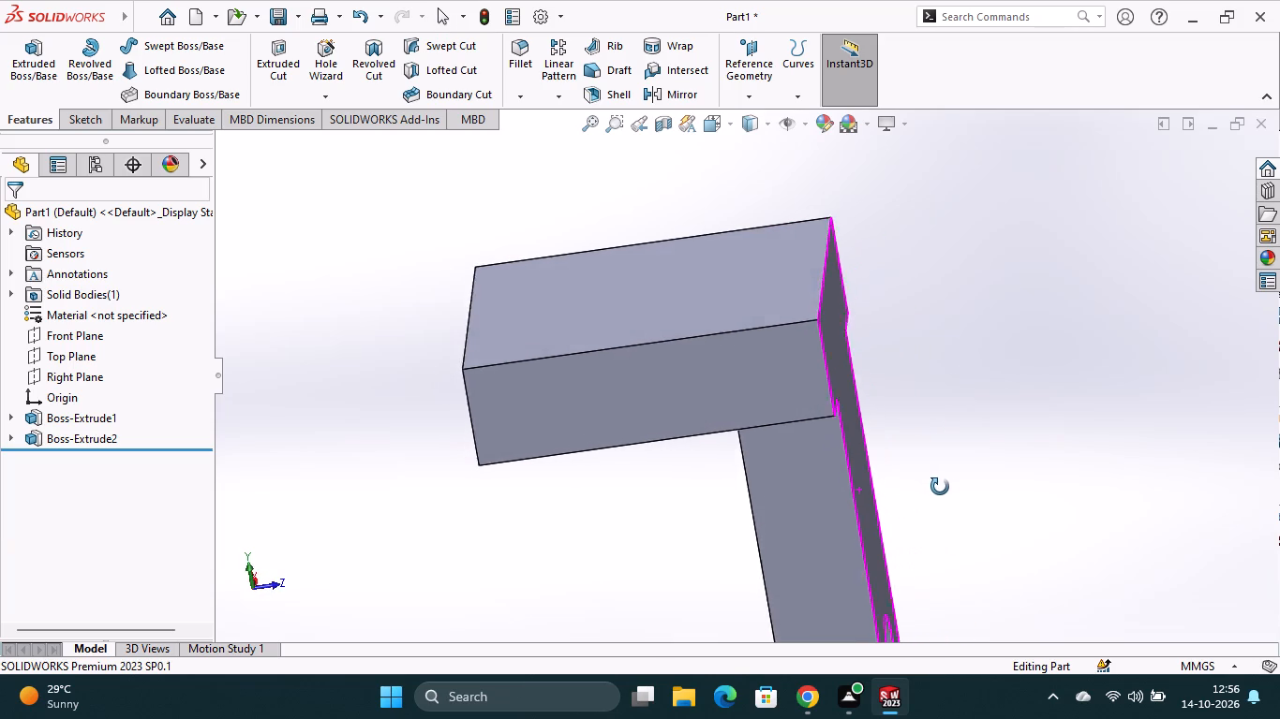
middle_click_drag(940, 487, 826, 418)
scroll(823, 405, "up", 1)
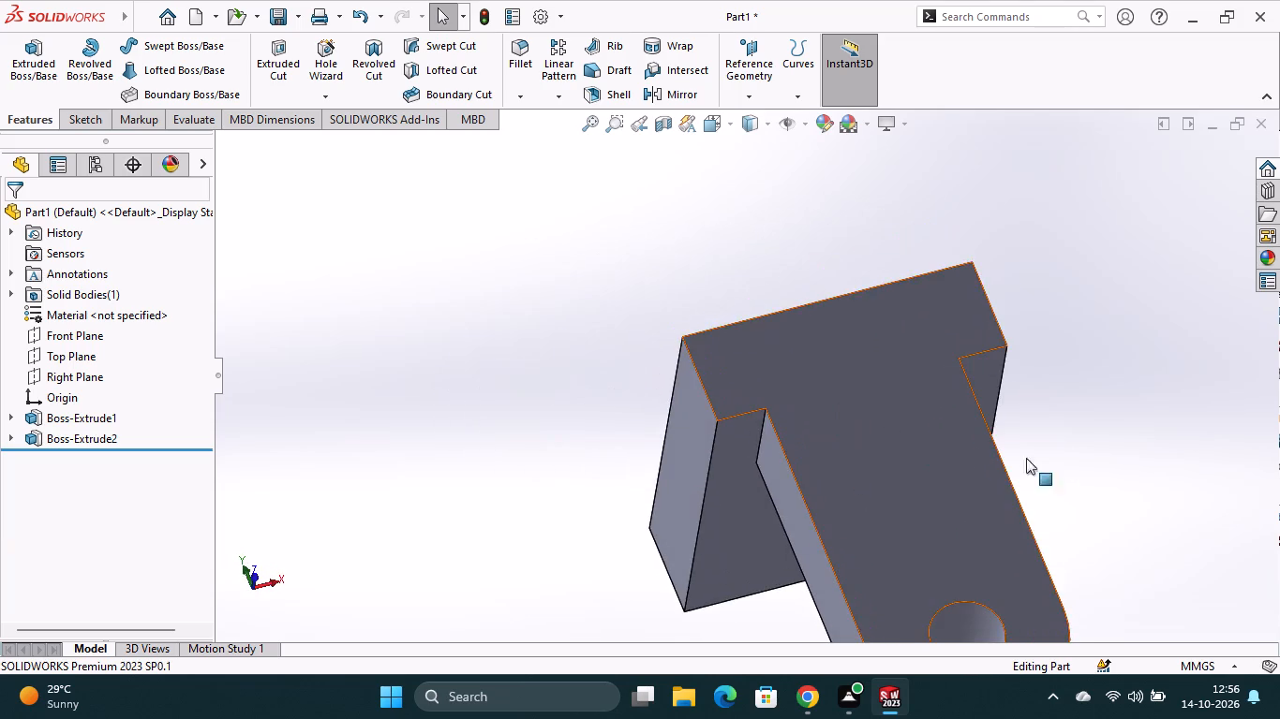
scroll(1084, 461, "up", 1)
middle_click_drag(1086, 457, 967, 198)
middle_click_drag(928, 509, 946, 425)
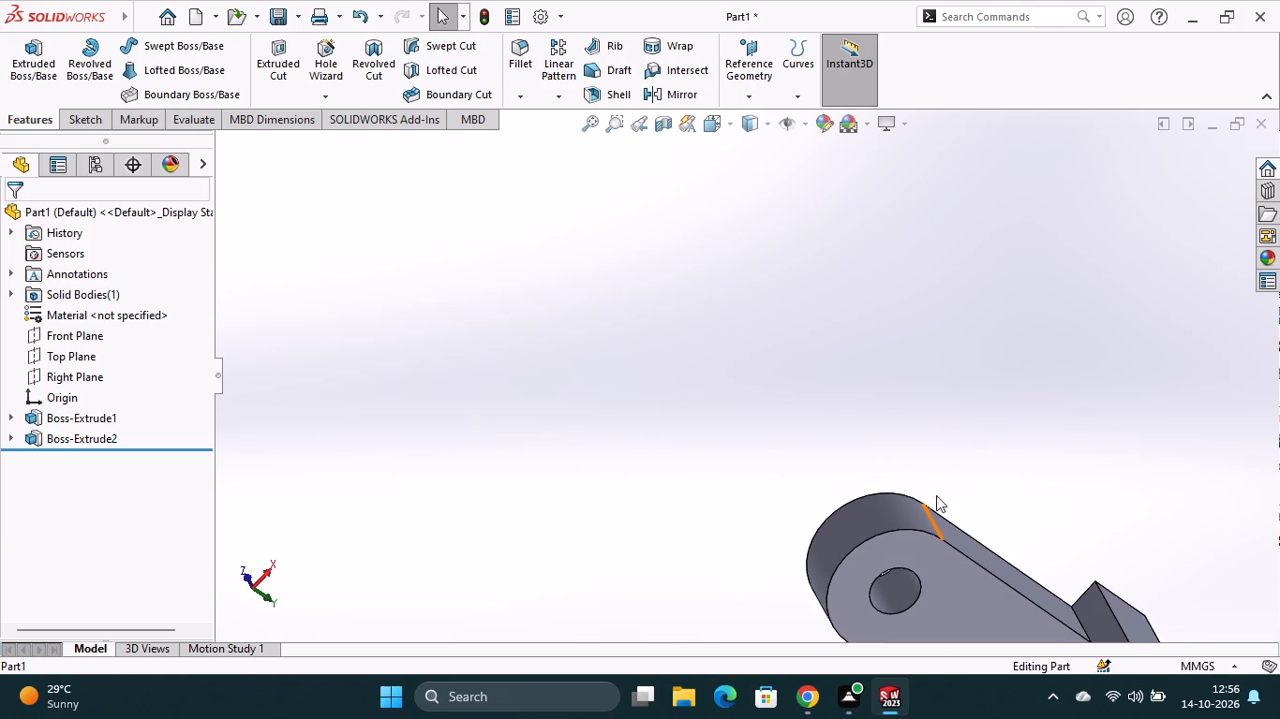
left_click(270, 572)
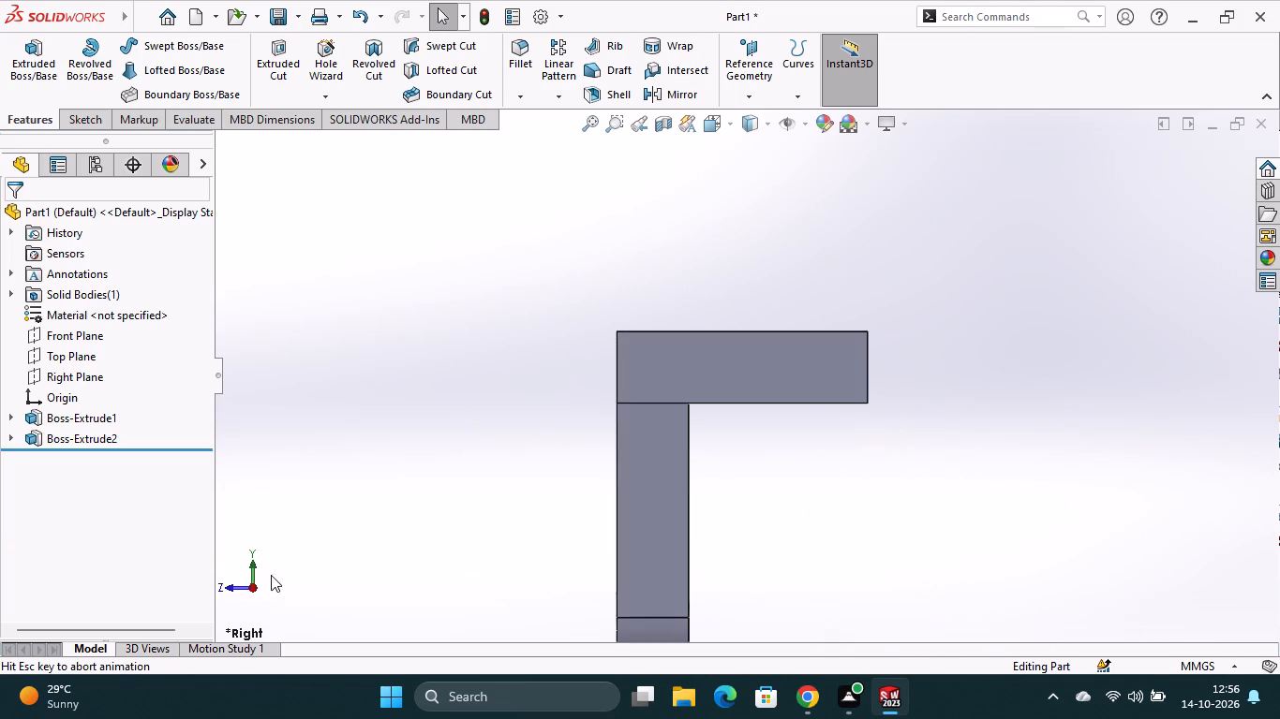
scroll(771, 491, "up", 2)
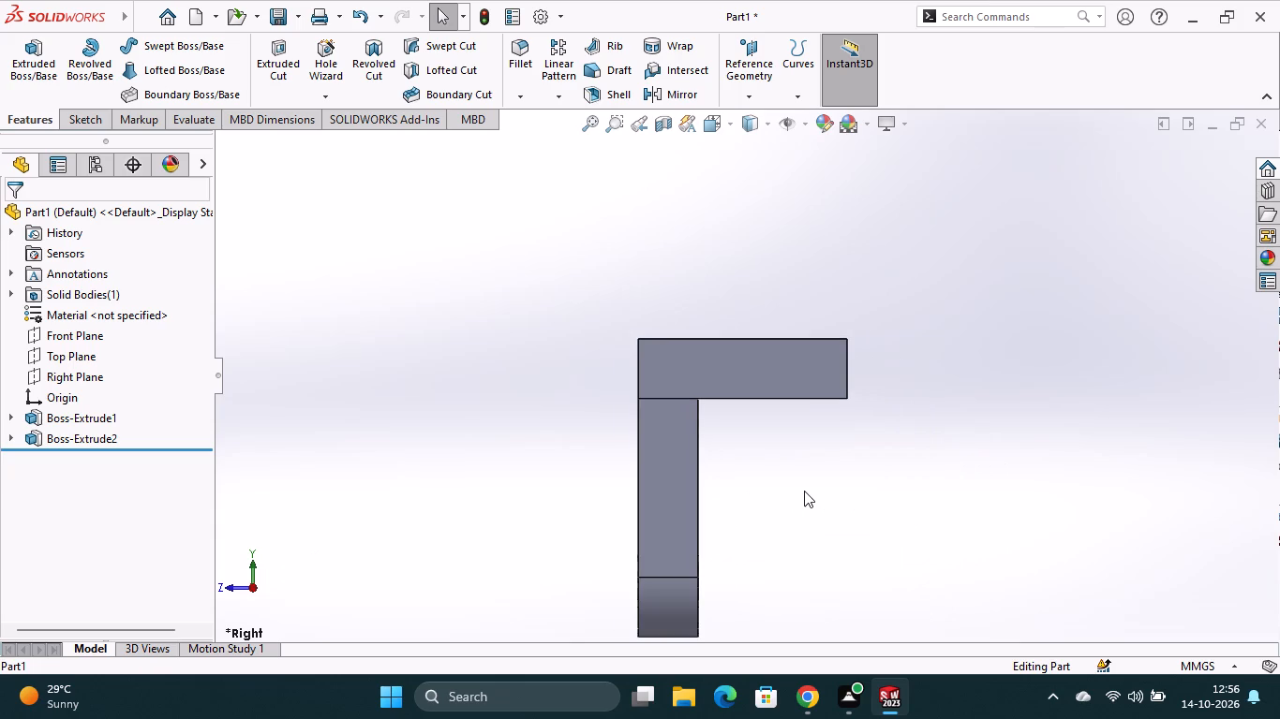
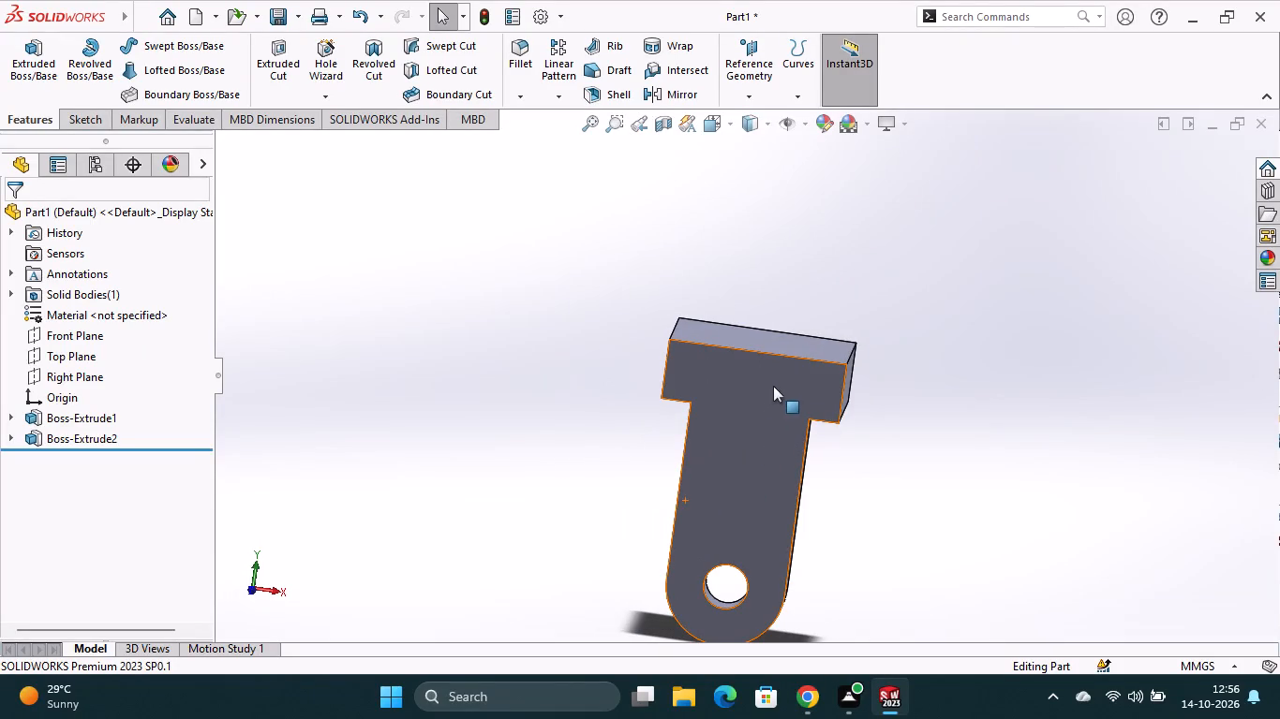
Start a sketch on the block's end face away from the leg and draw a vertical centerline about 87 mm up from the origin.
middle_click_drag(900, 453, 773, 482)
middle_click_drag(872, 477, 857, 490)
left_click(814, 358)
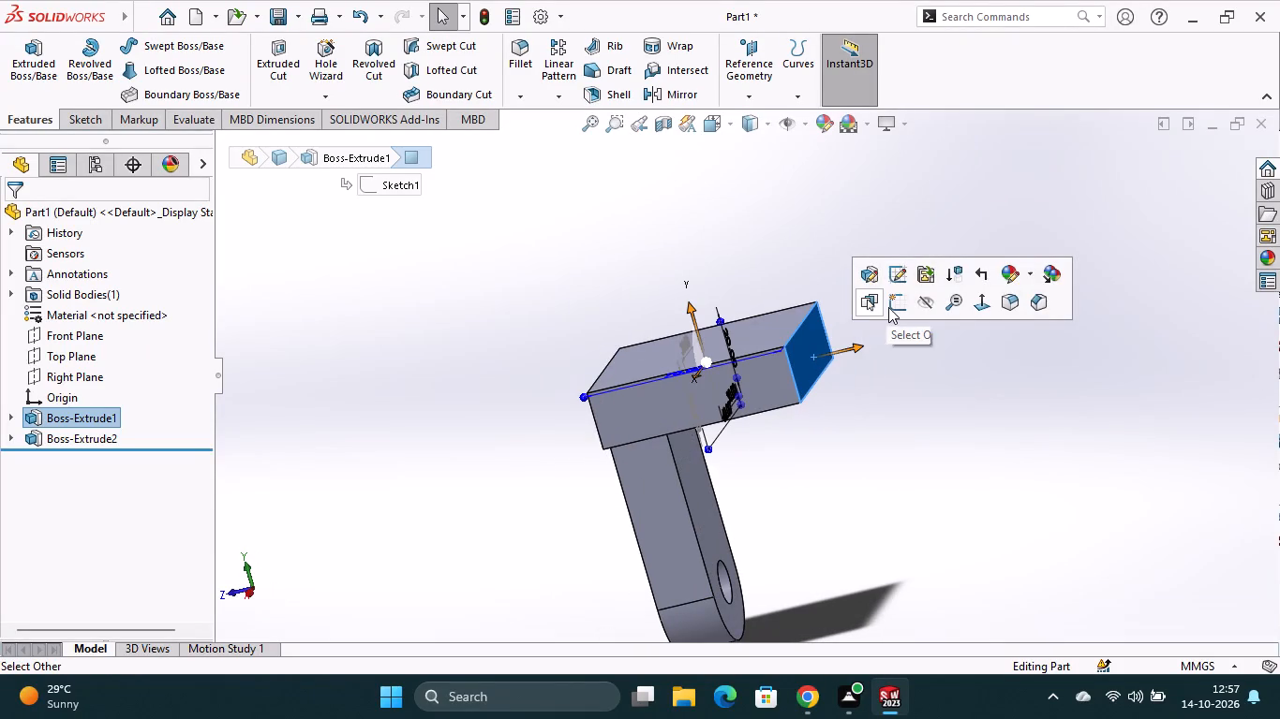
left_click(889, 307)
scroll(791, 323, "up", 2)
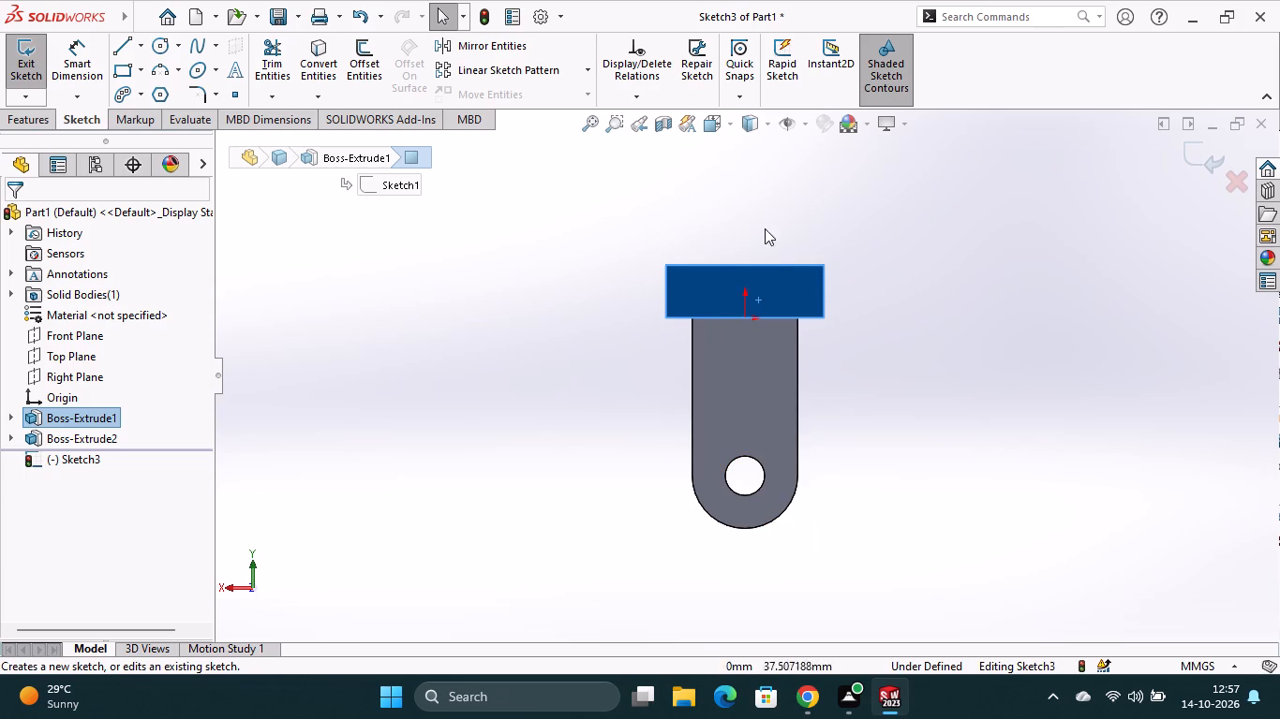
scroll(769, 240, "up", 2)
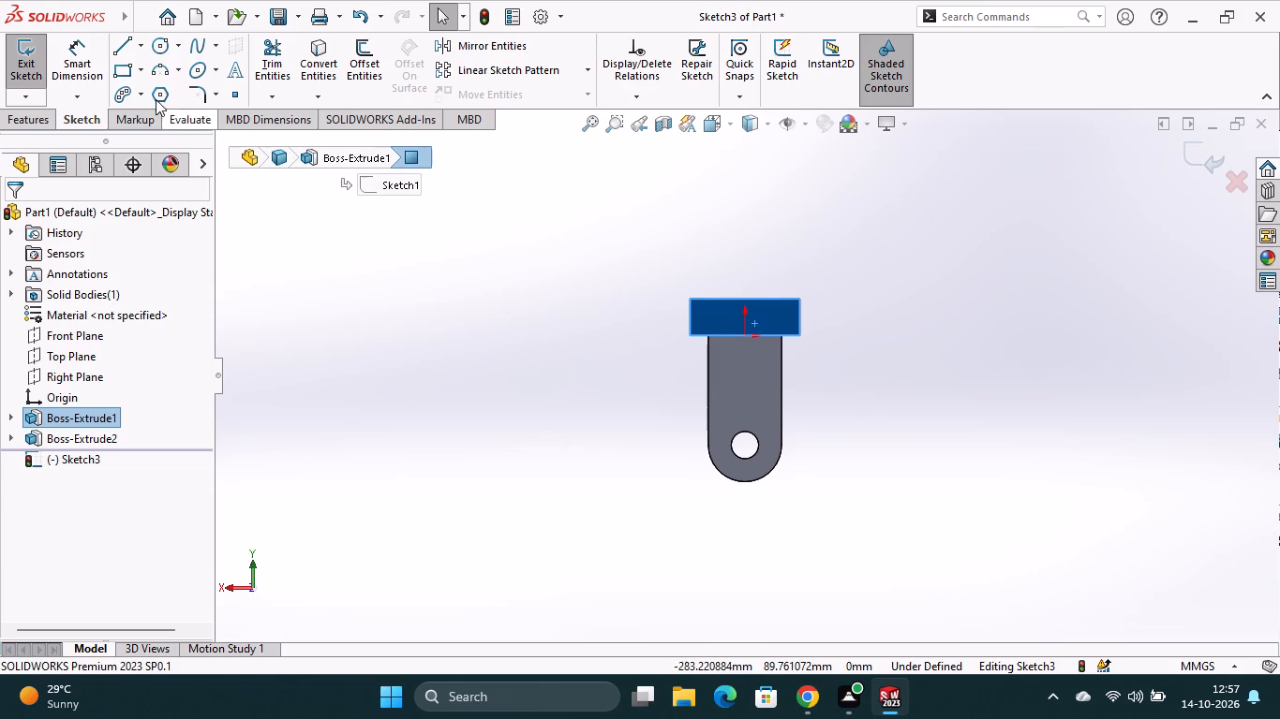
left_click(123, 49)
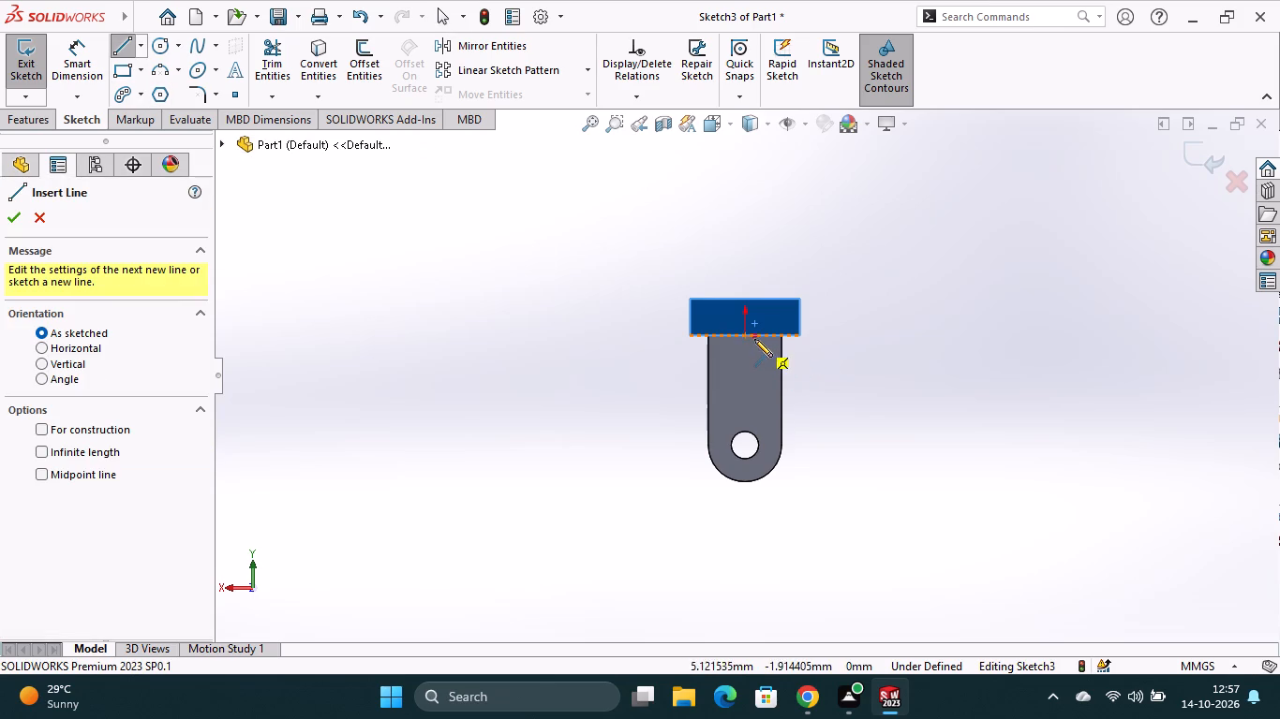
left_click(142, 48)
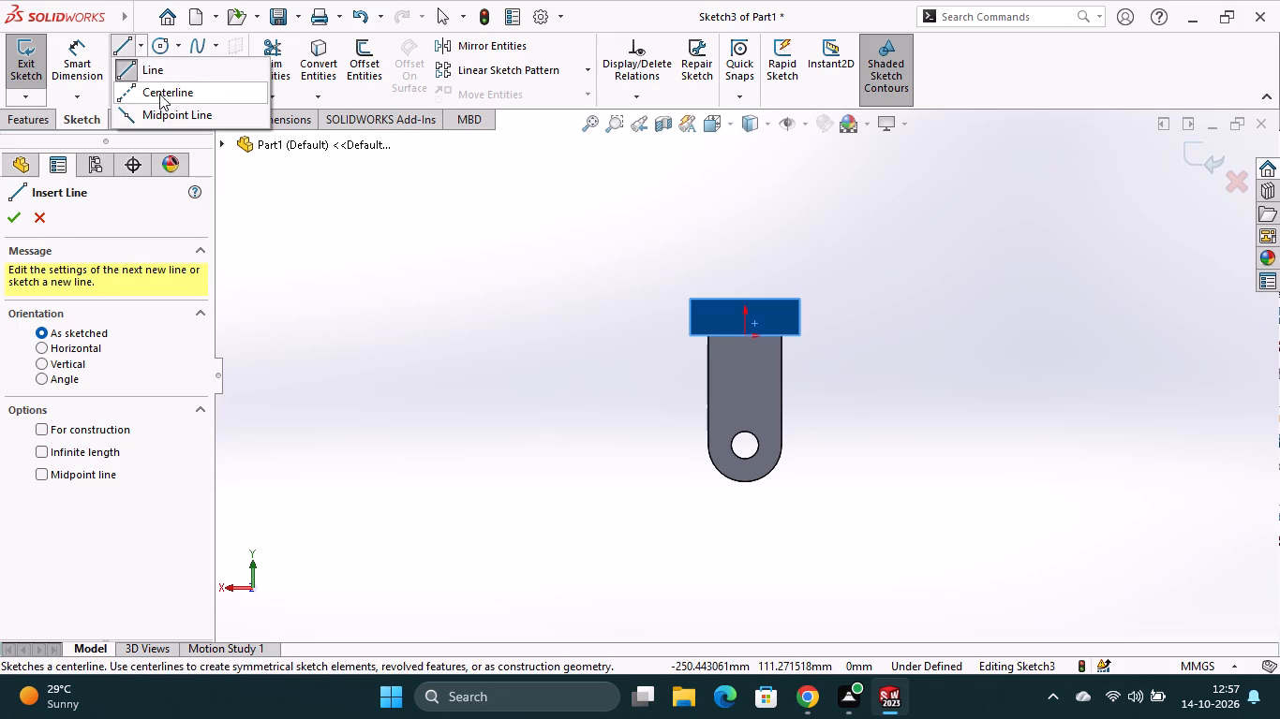
left_click(159, 94)
left_click(745, 339)
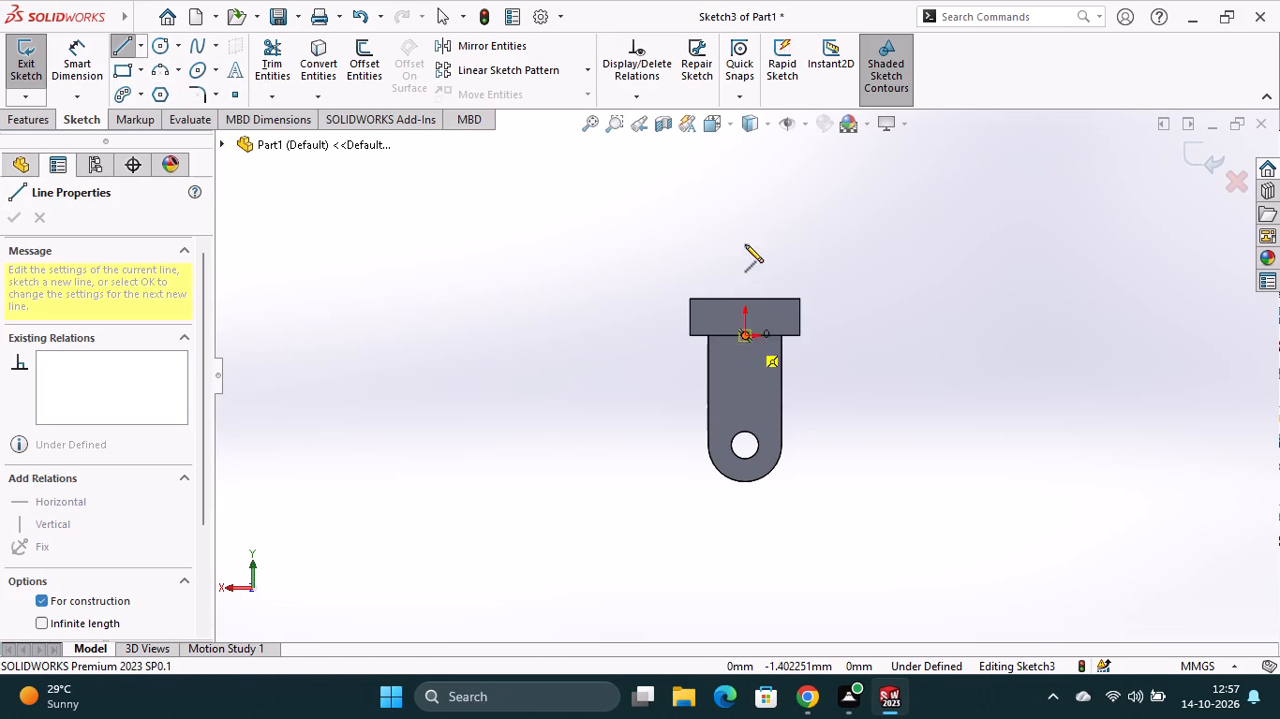
left_click(747, 176)
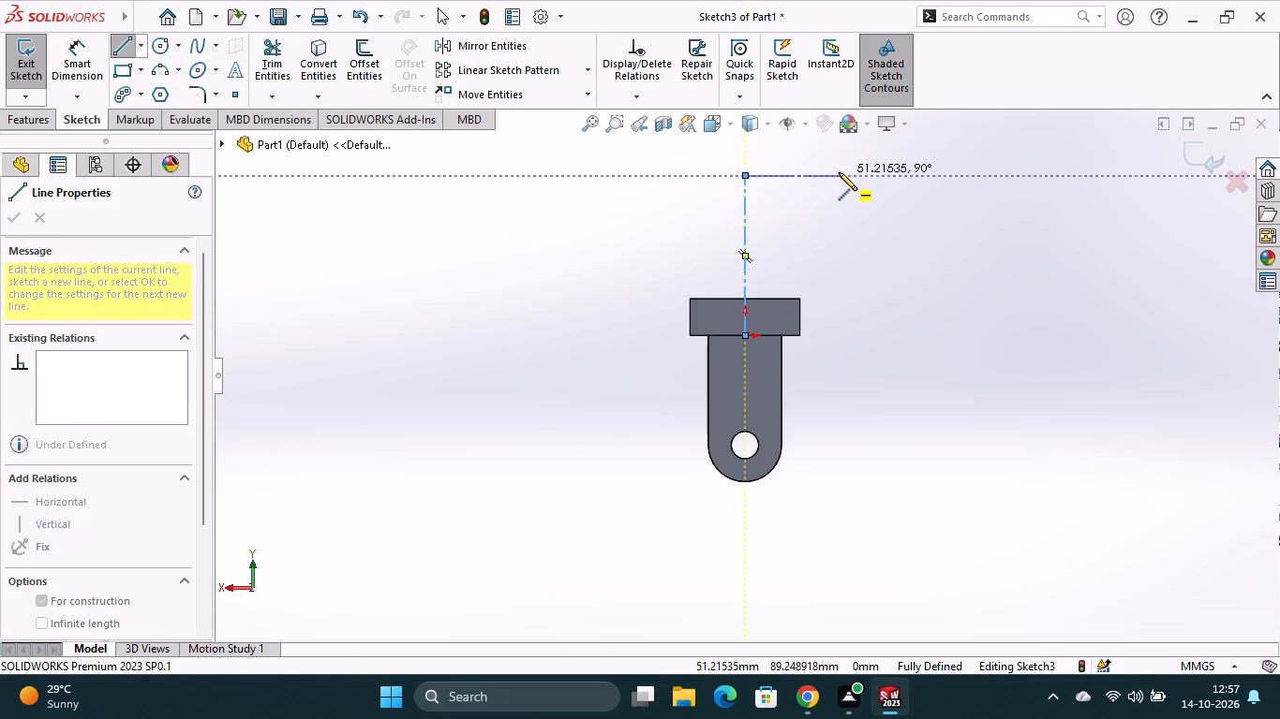
key("Escape")
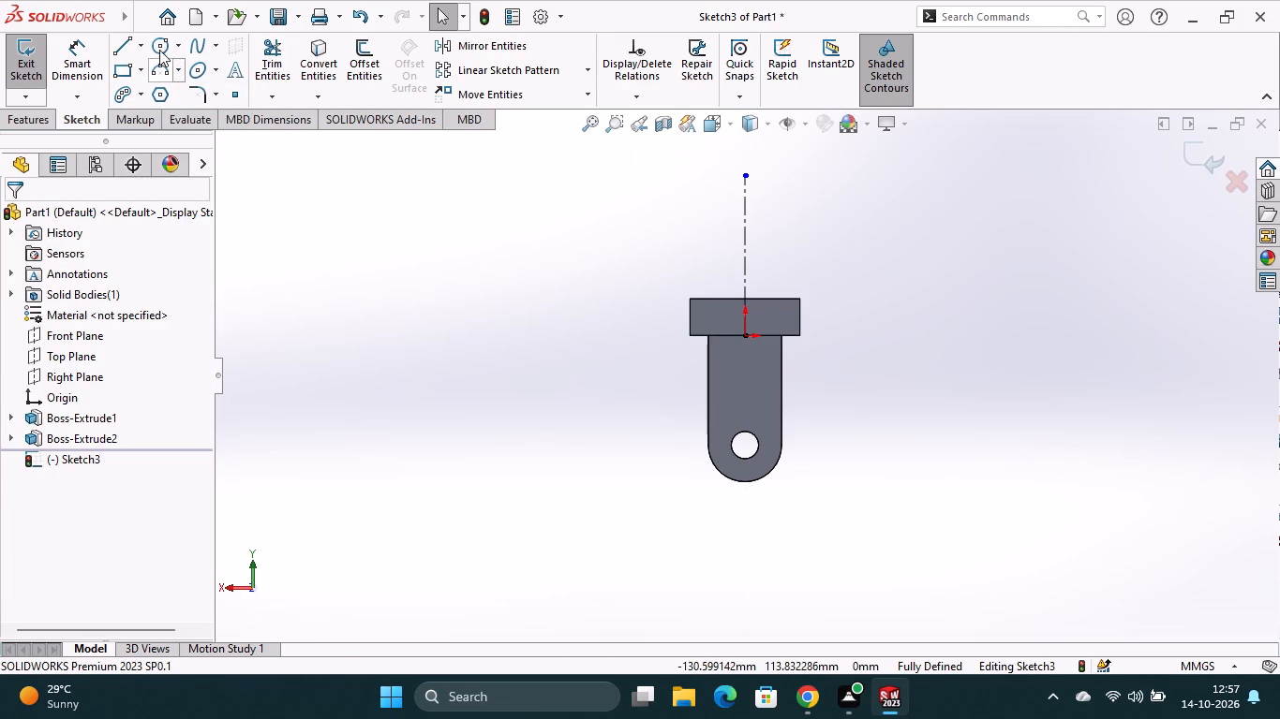
Draw a circle about 93 mm in diameter centred on the upper end of the centerline.
left_click(161, 45)
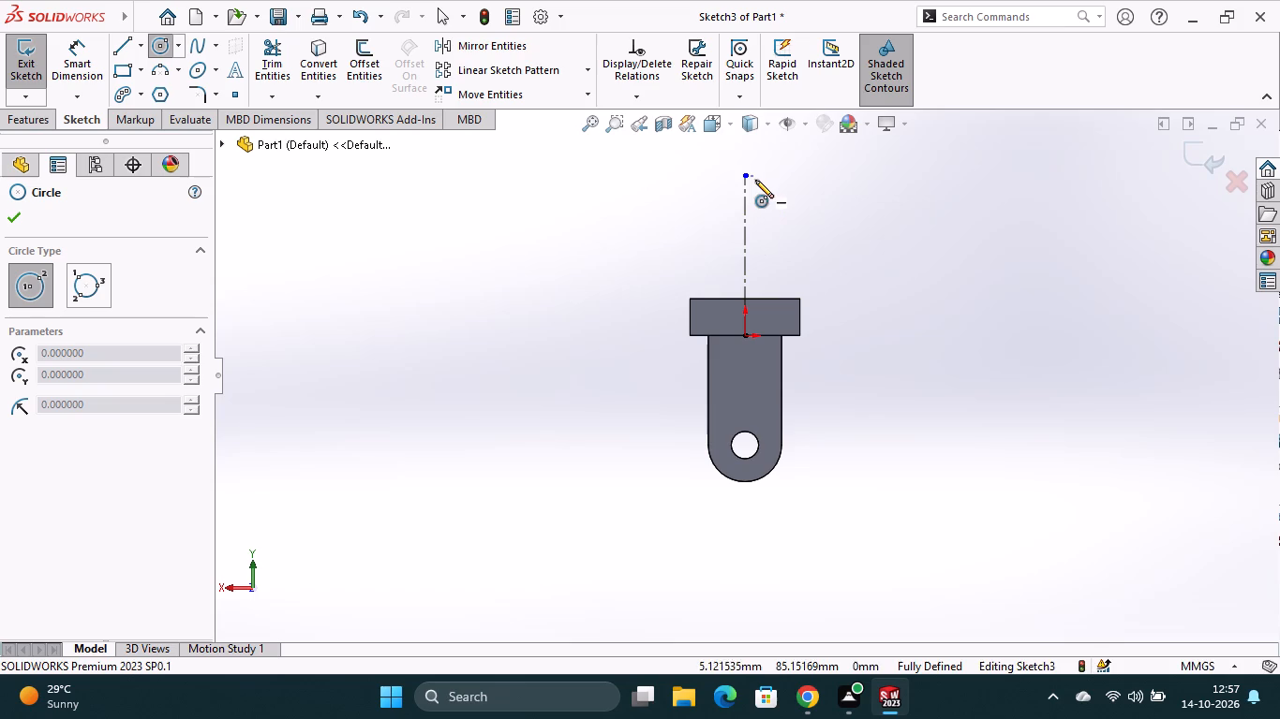
left_click(747, 174)
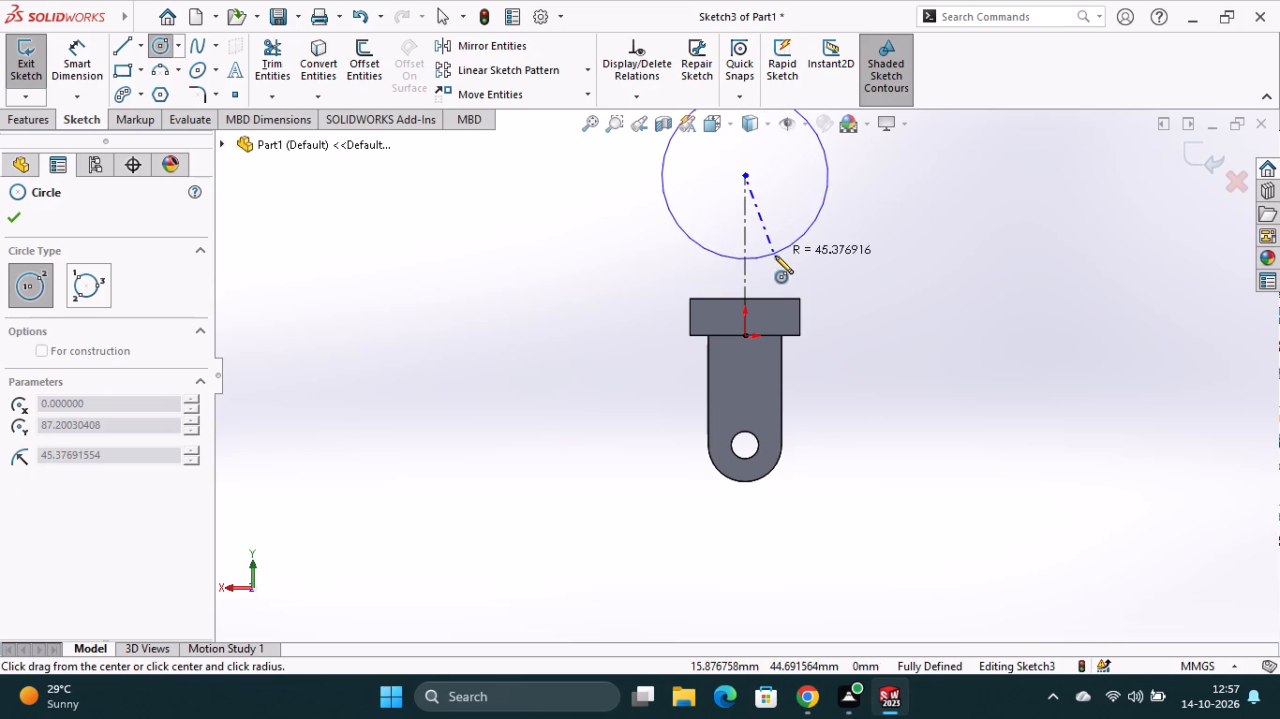
left_click(775, 256)
key("Escape")
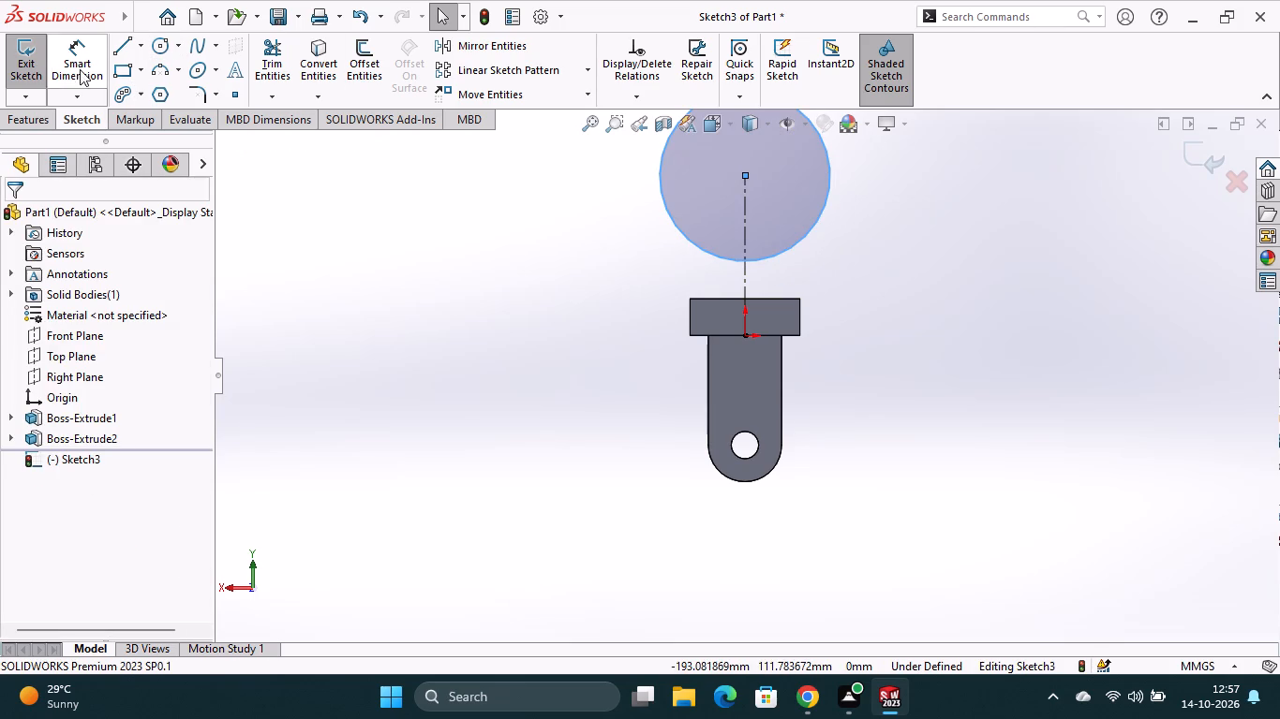
Dimension the height of the circle's centre above the origin as 60 mm.
left_click(68, 66)
left_click(744, 332)
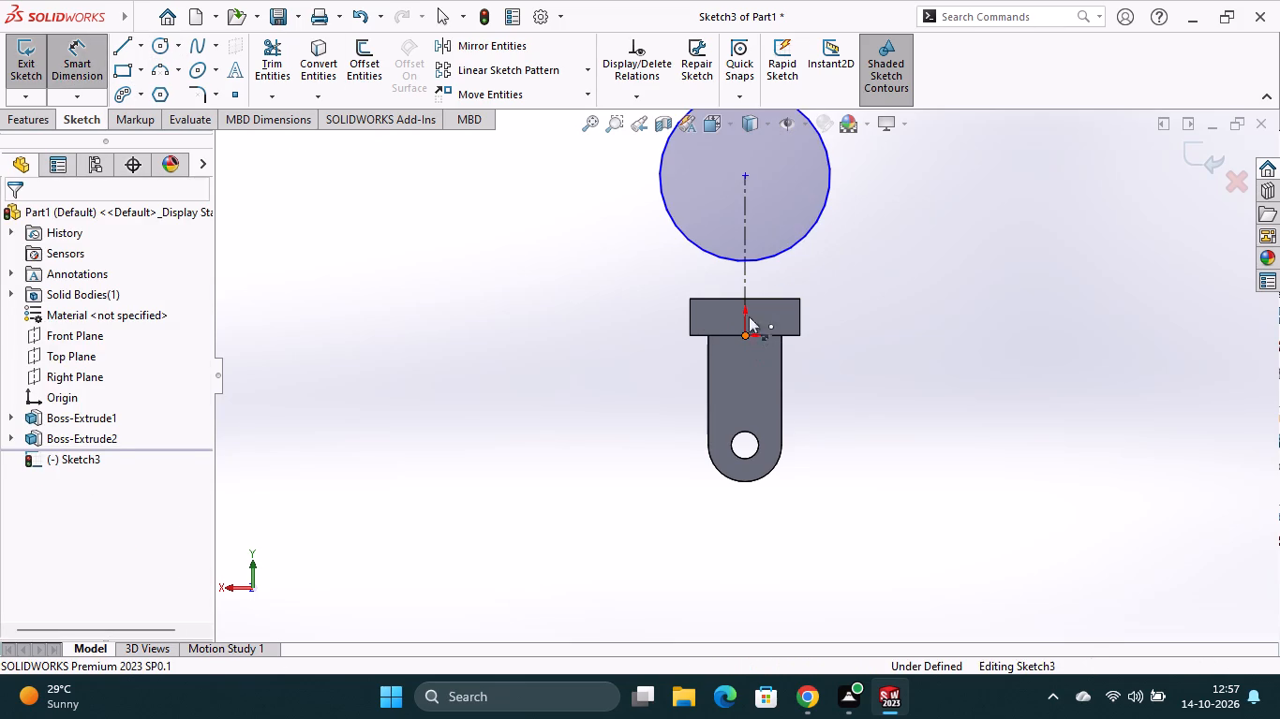
left_click(744, 177)
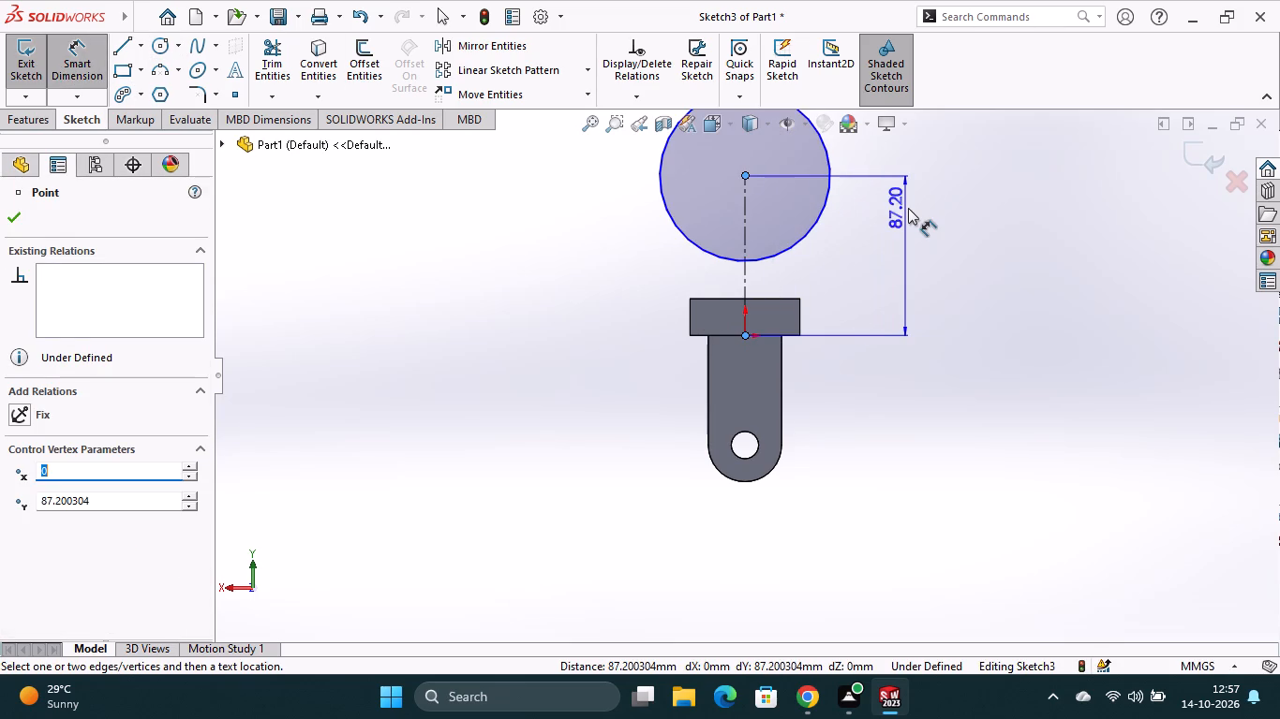
left_click(908, 208)
type("60")
key("Return")
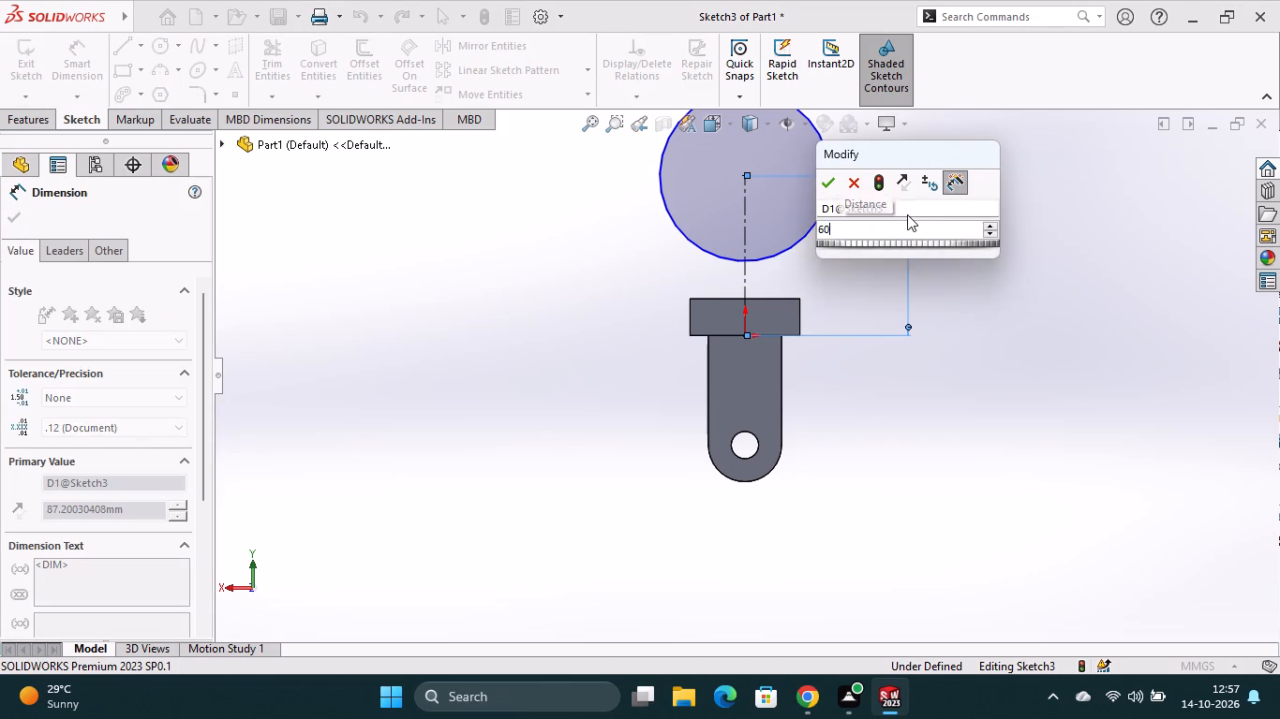
Dimension the circle's diameter as 60 mm.
scroll(793, 249, "up", 2)
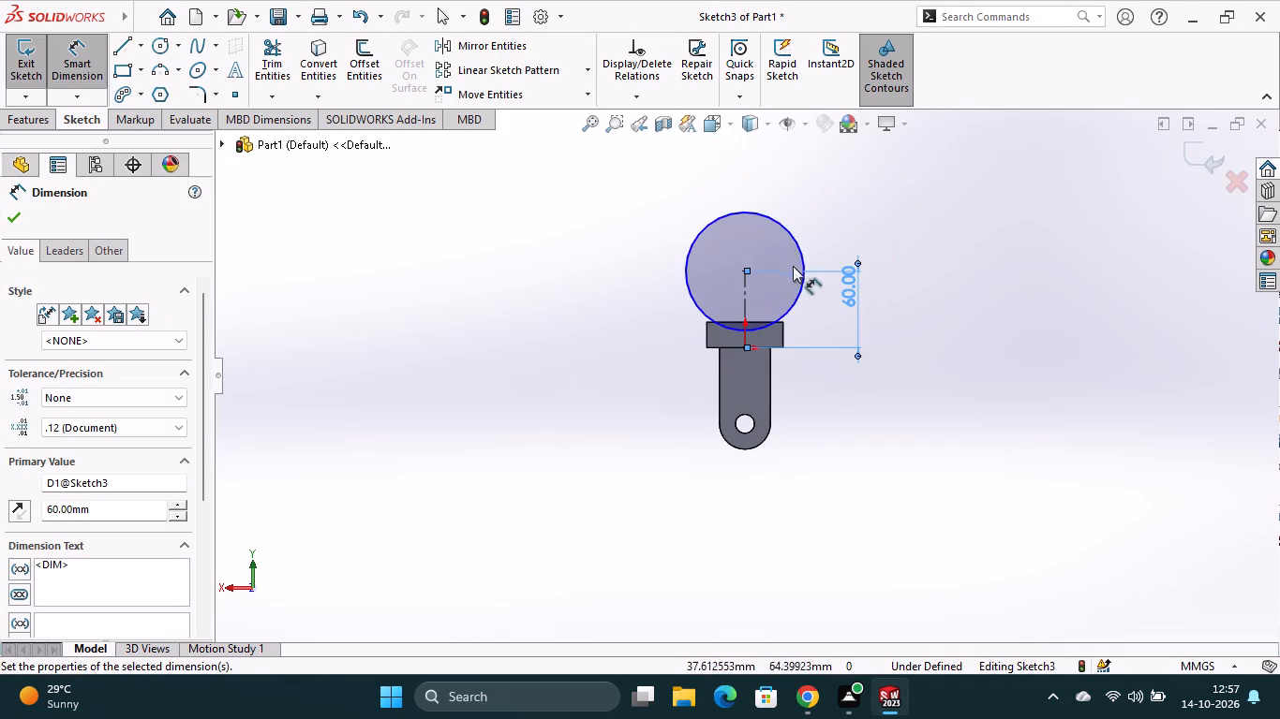
left_click(802, 281)
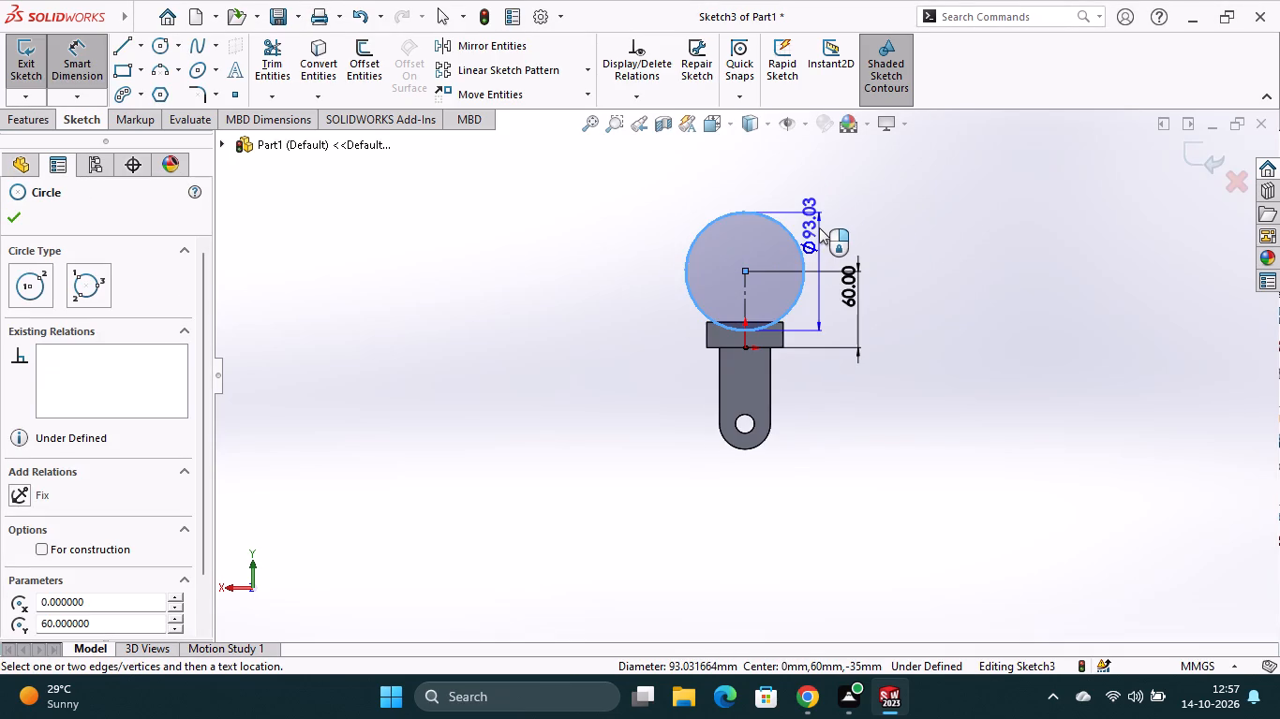
left_click(819, 227)
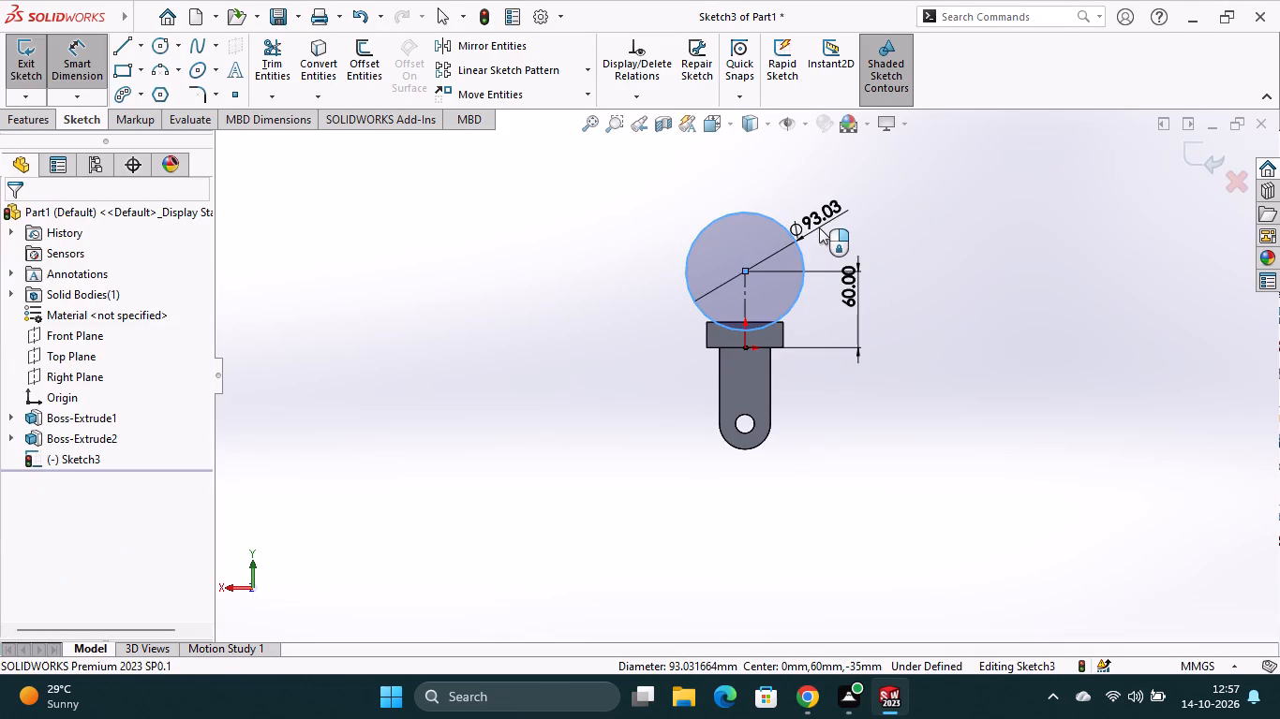
type("60")
key("Return")
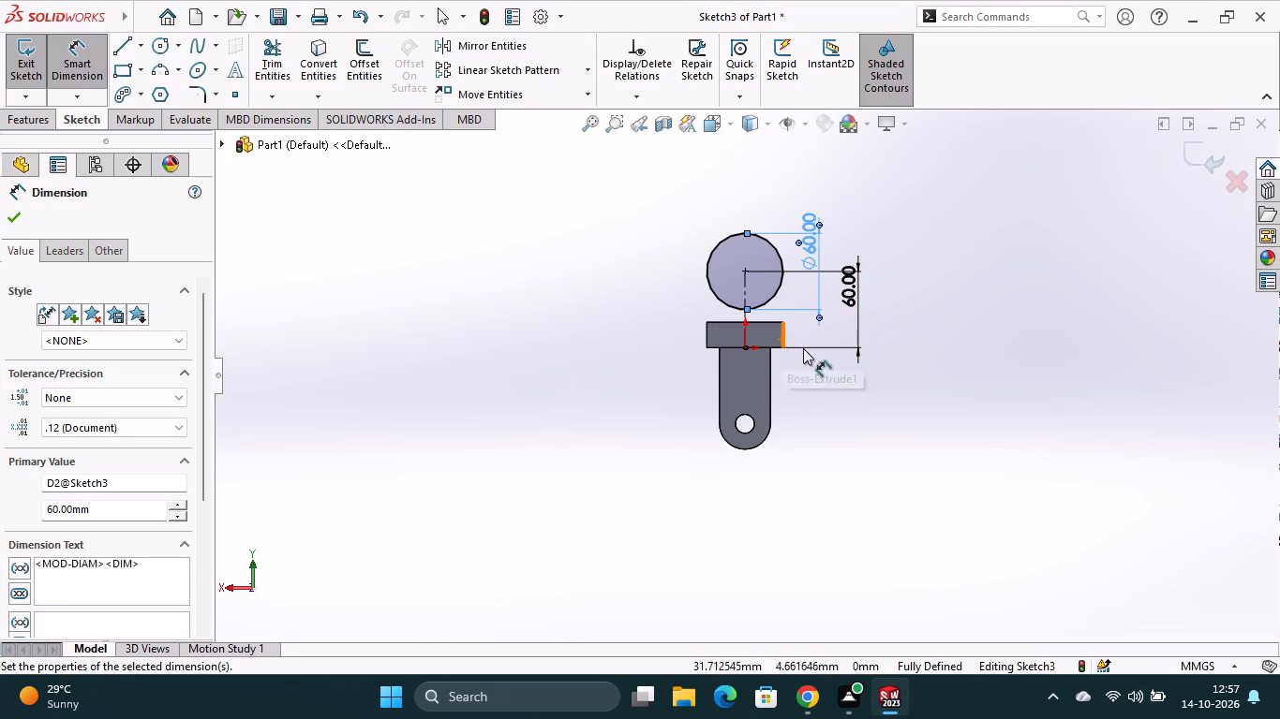
Draw a corner rectangle about 60 x 60 mm from the block face's lower corner to the circle's opposite side at centre height.
scroll(802, 325, "down", 1)
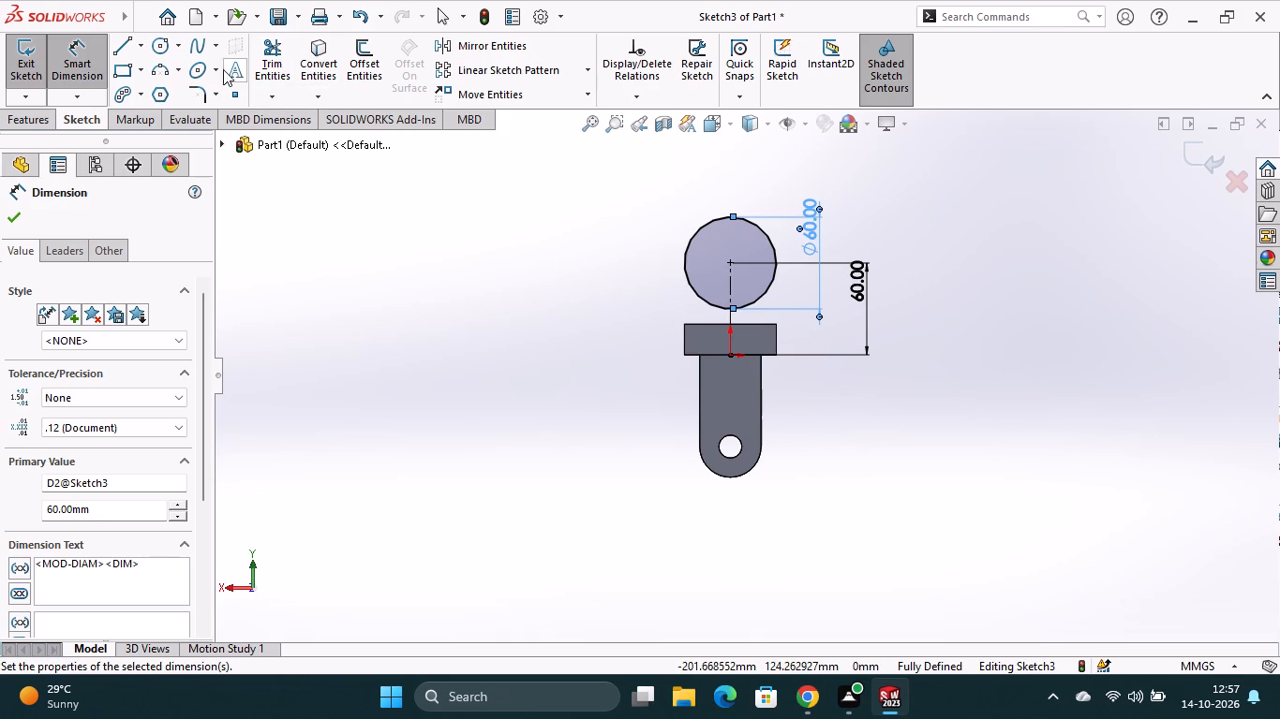
left_click(117, 75)
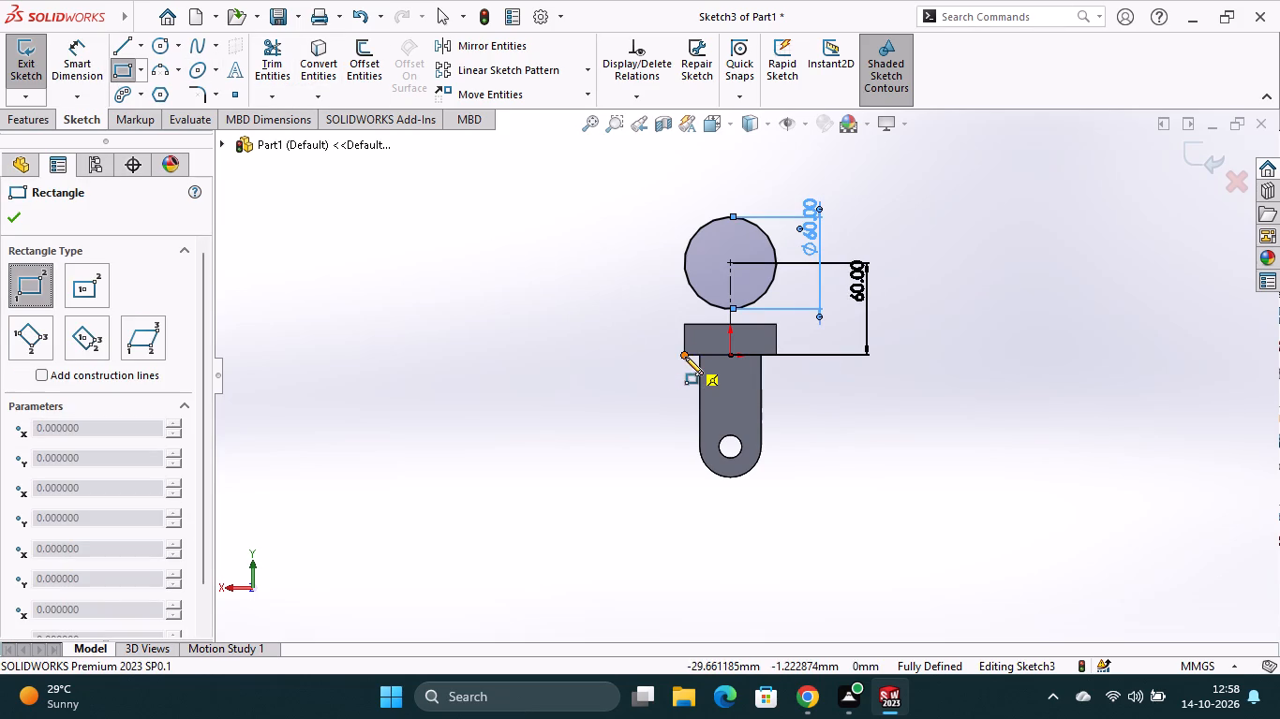
left_click(685, 356)
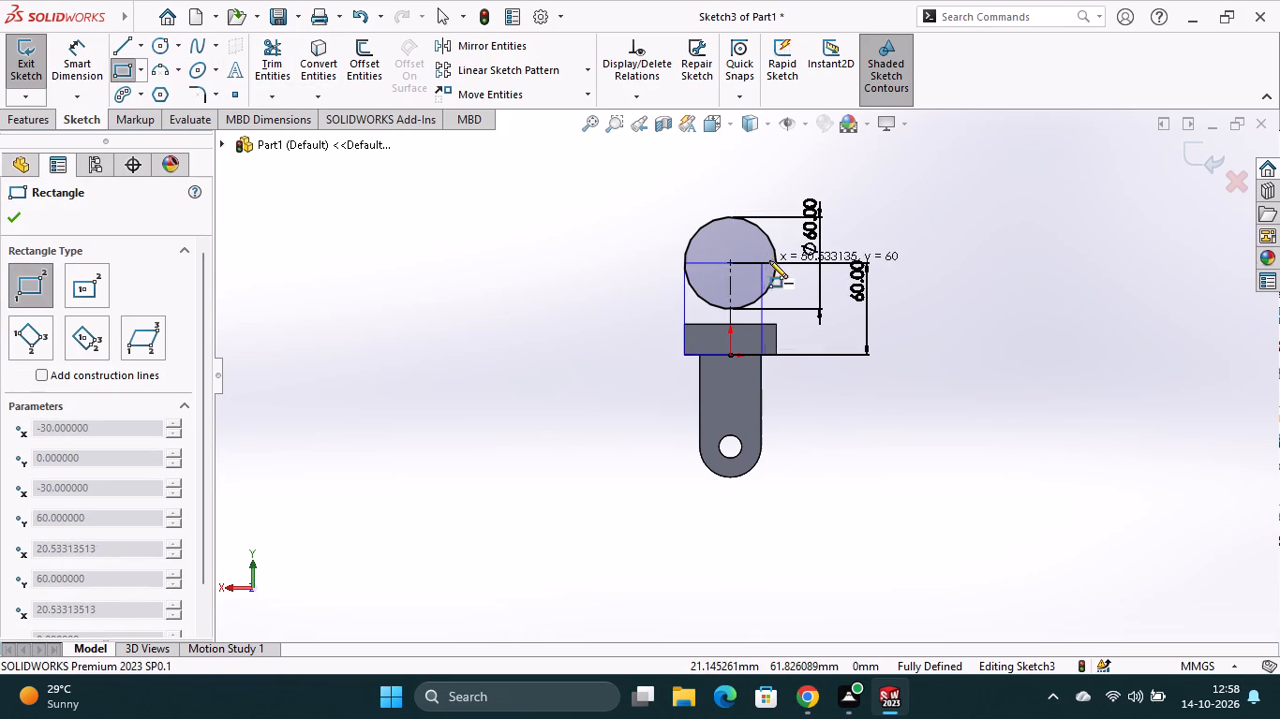
left_click(776, 262)
key("Escape")
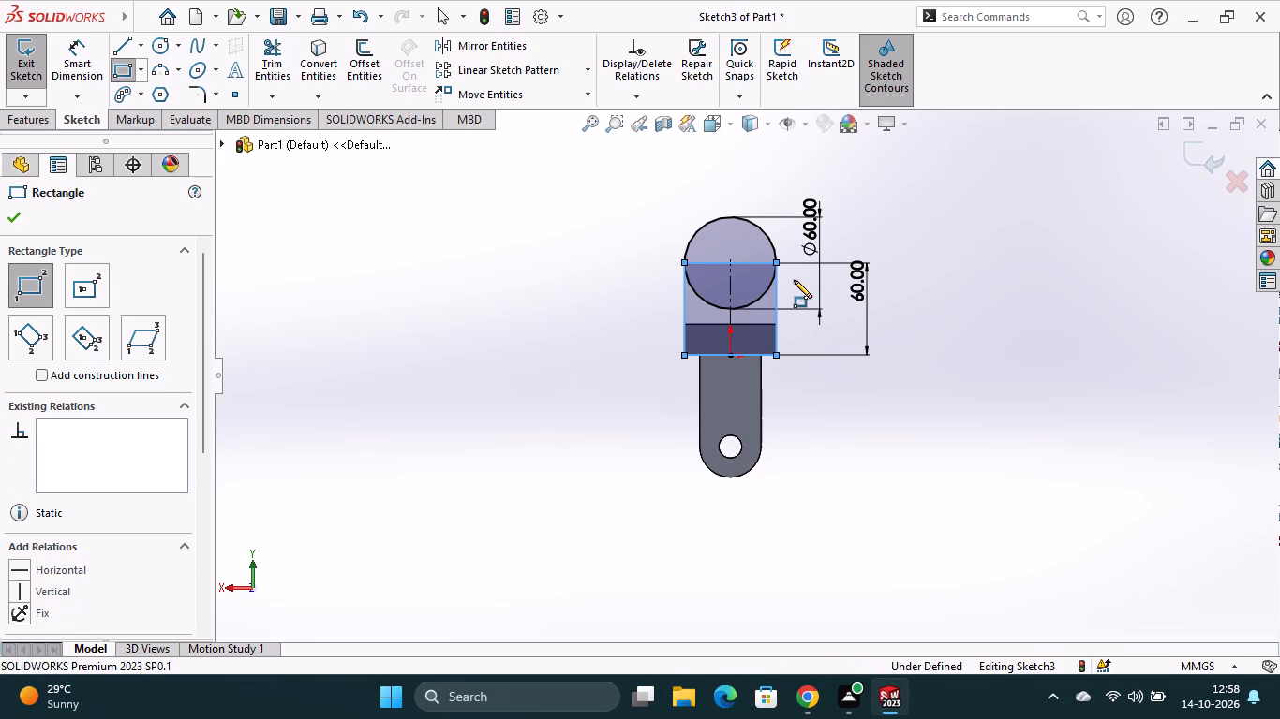
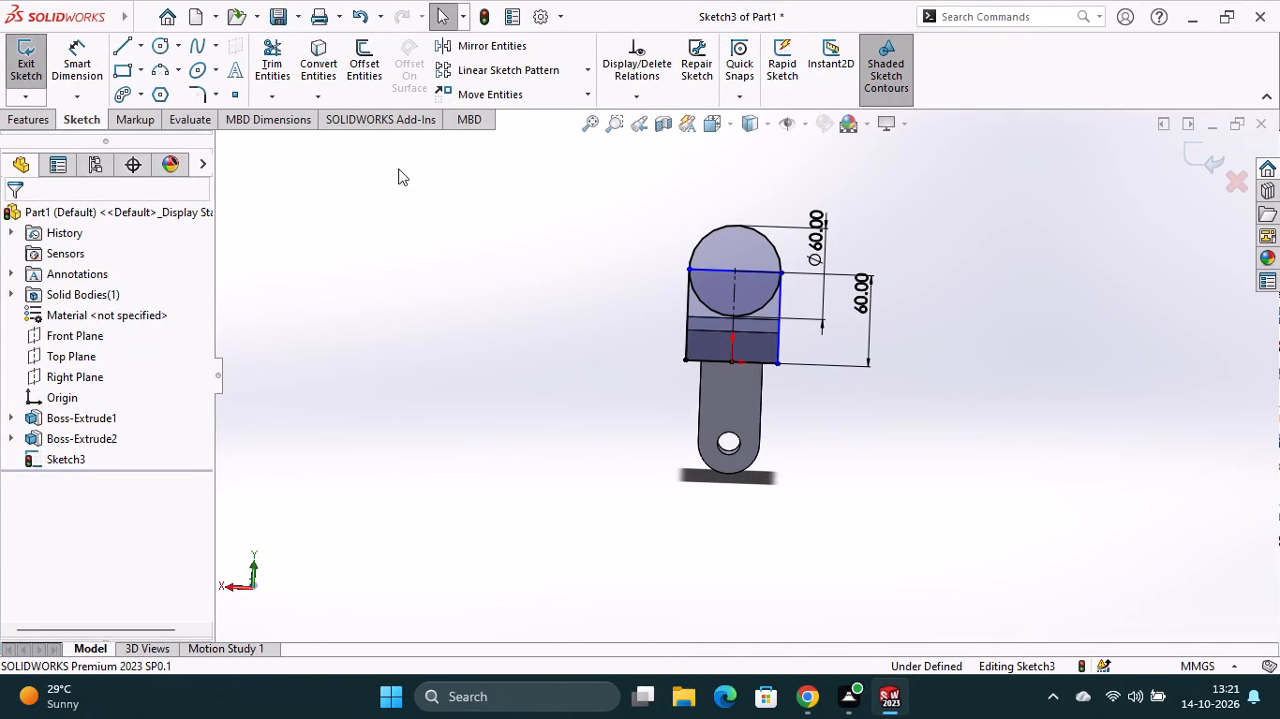
Trim away the rectangle's top edge where it crosses the 60 mm circle.
left_click(264, 69)
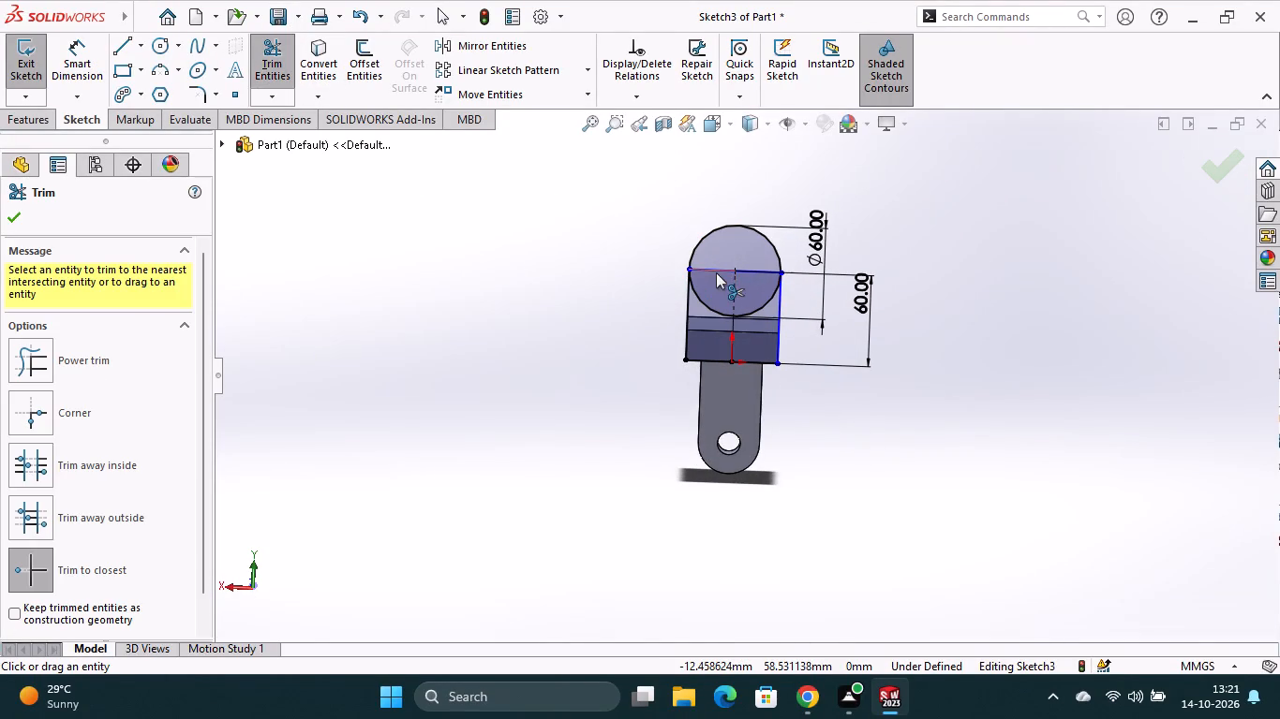
left_click(716, 272)
left_click(756, 275)
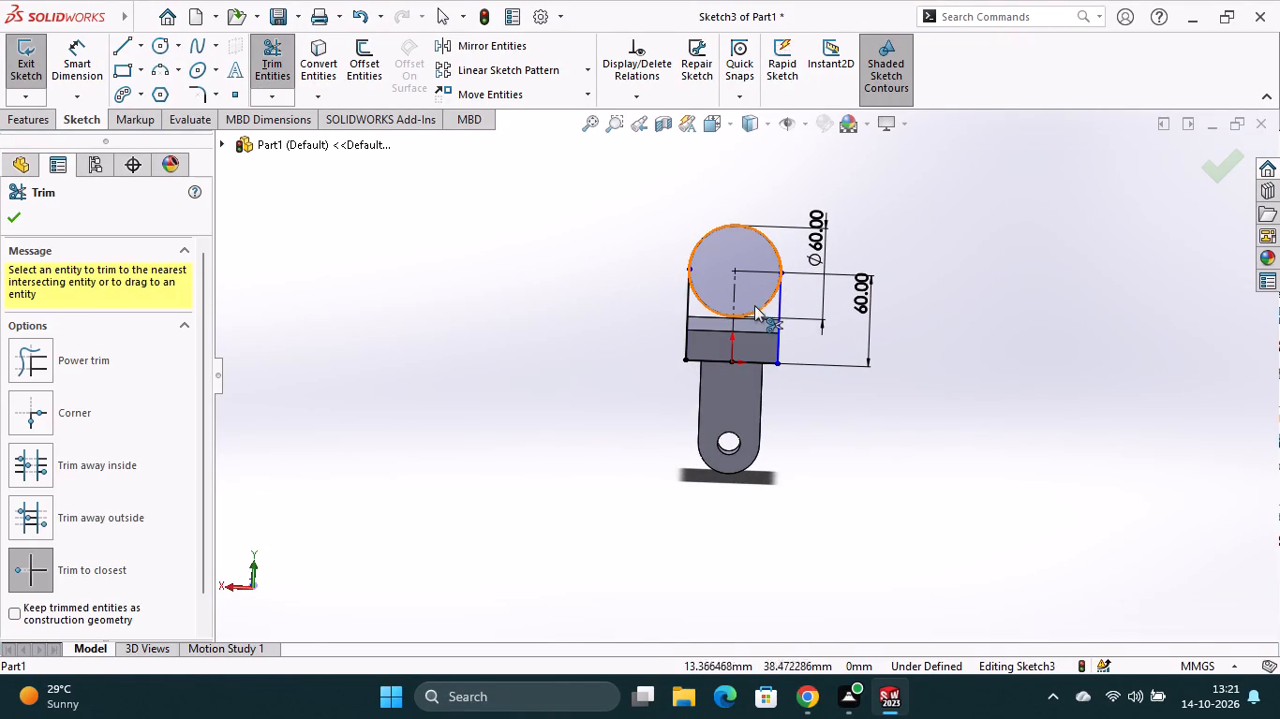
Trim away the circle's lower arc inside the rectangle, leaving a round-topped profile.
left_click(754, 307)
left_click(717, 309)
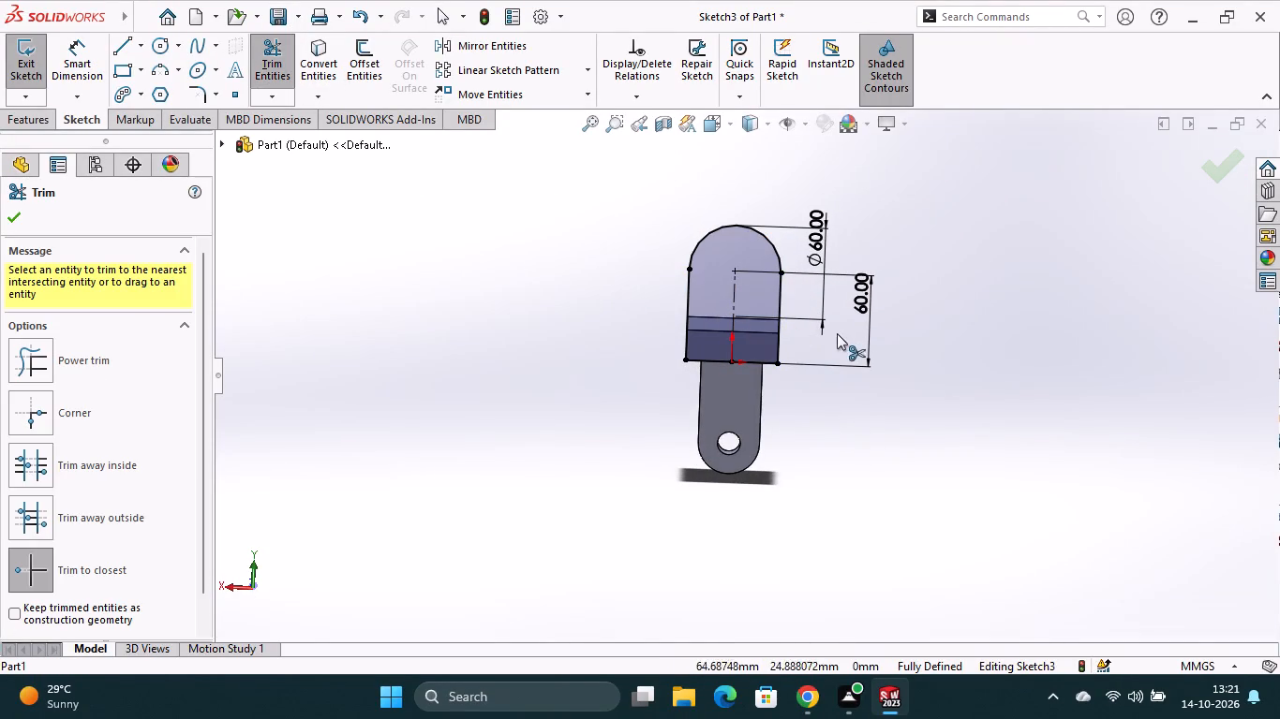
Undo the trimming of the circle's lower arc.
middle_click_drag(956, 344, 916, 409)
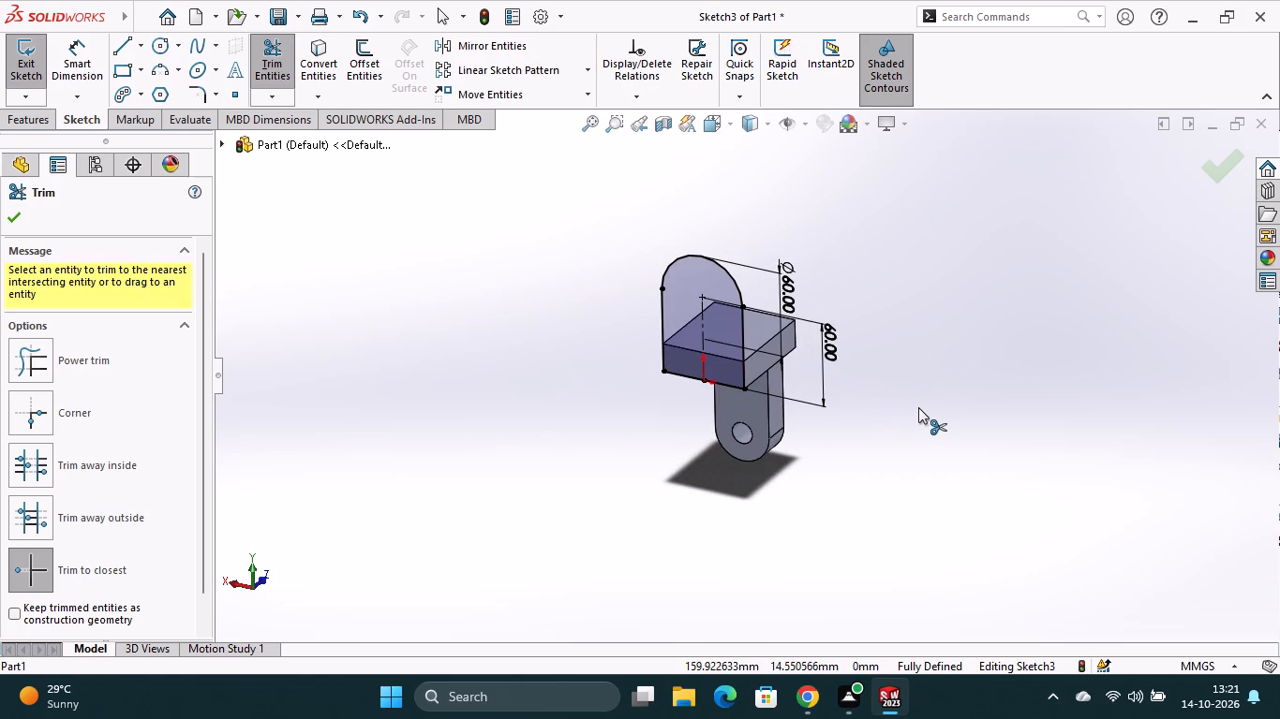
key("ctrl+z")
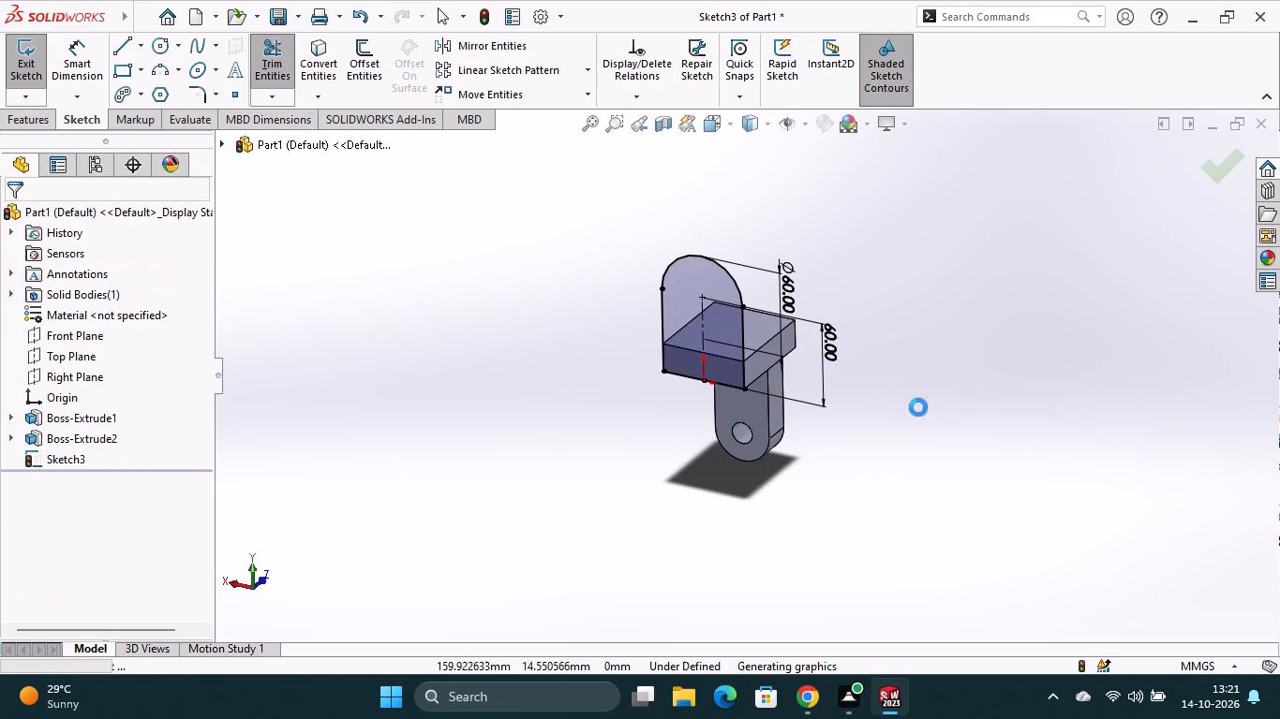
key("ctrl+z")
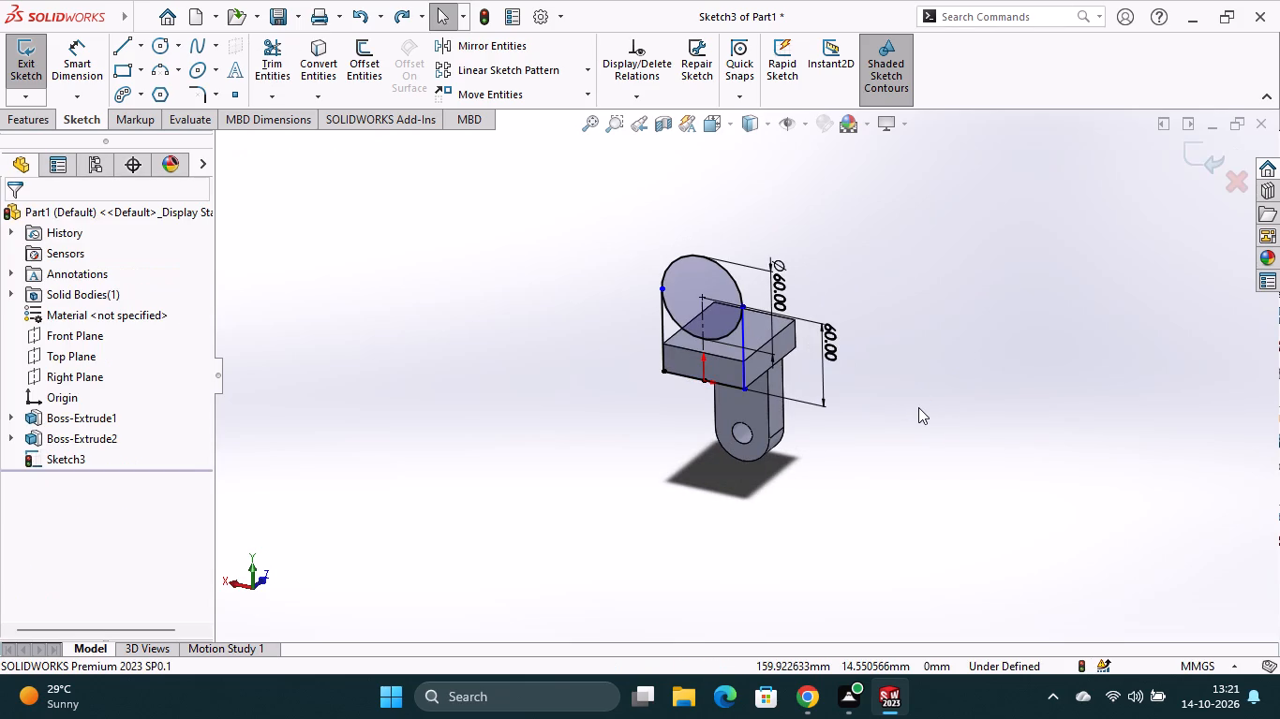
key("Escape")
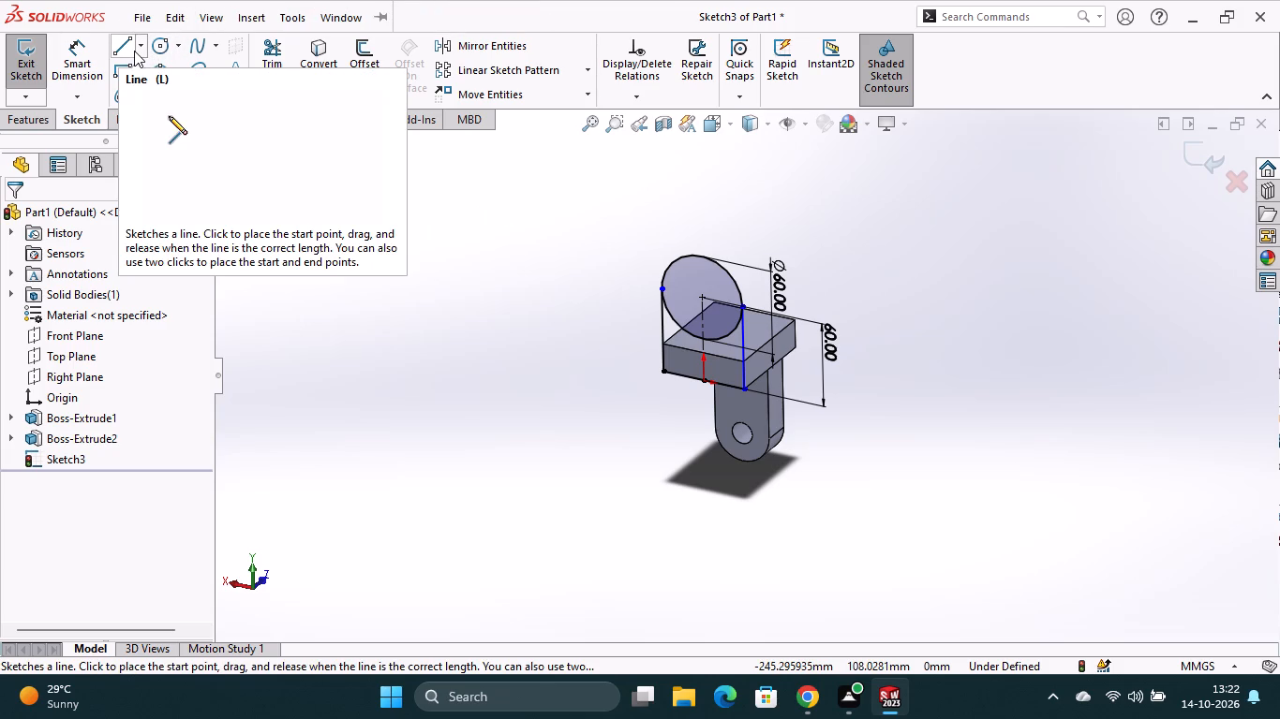
Trim away the circle's upper arc so the profile is topped by a concave semicircular seat.
left_click(268, 61)
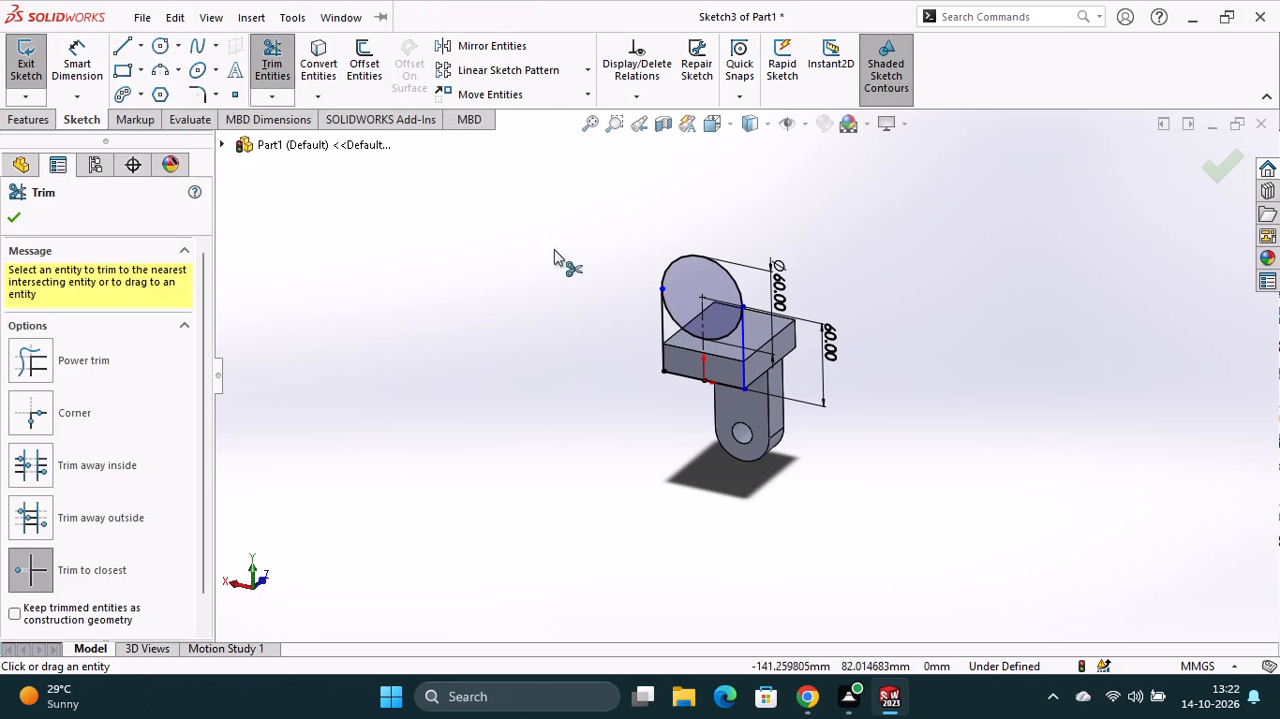
left_click(693, 257)
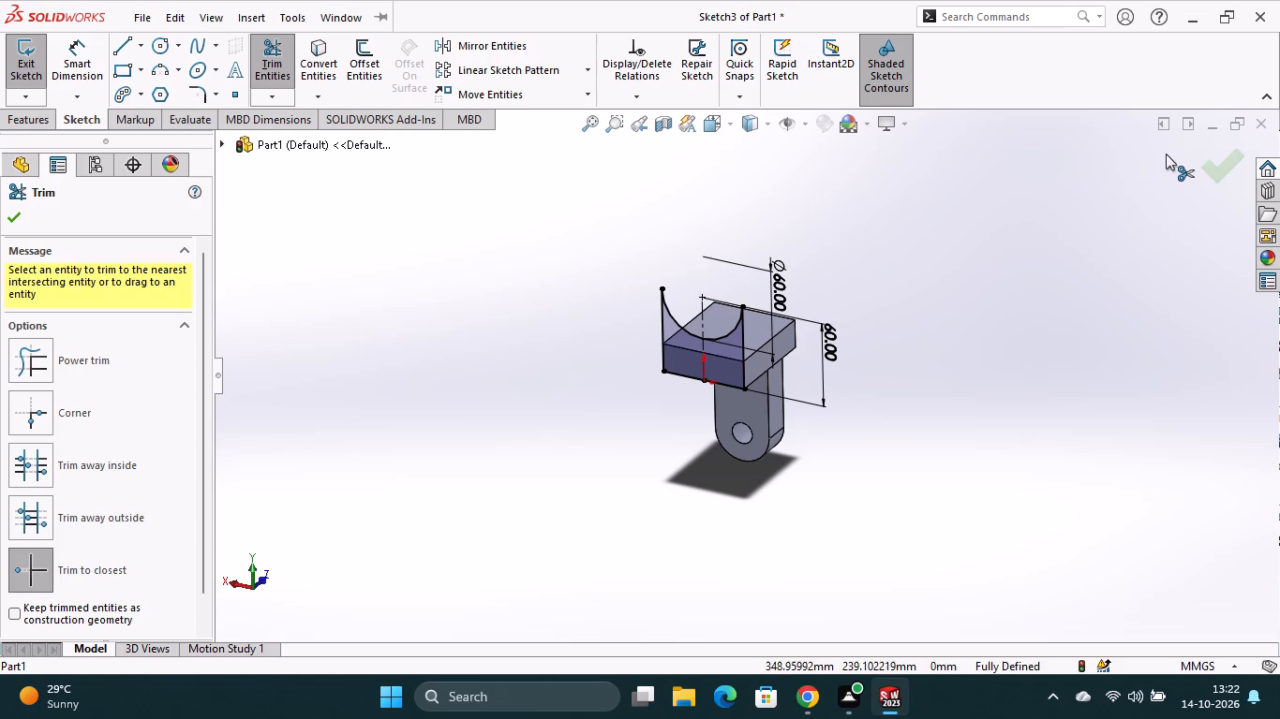
left_click(1225, 169)
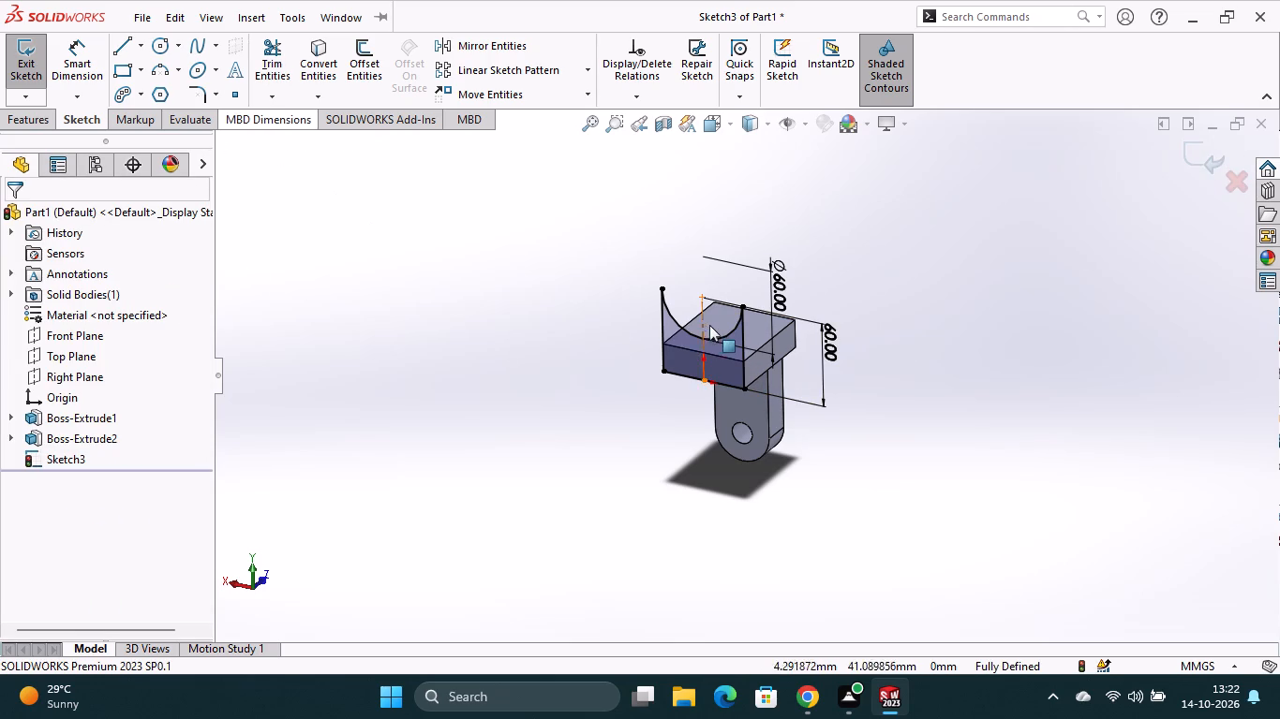
Extrude the concave-topped profile 10 mm blind in the reversed direction, over the block, with merge result on.
left_click(33, 120)
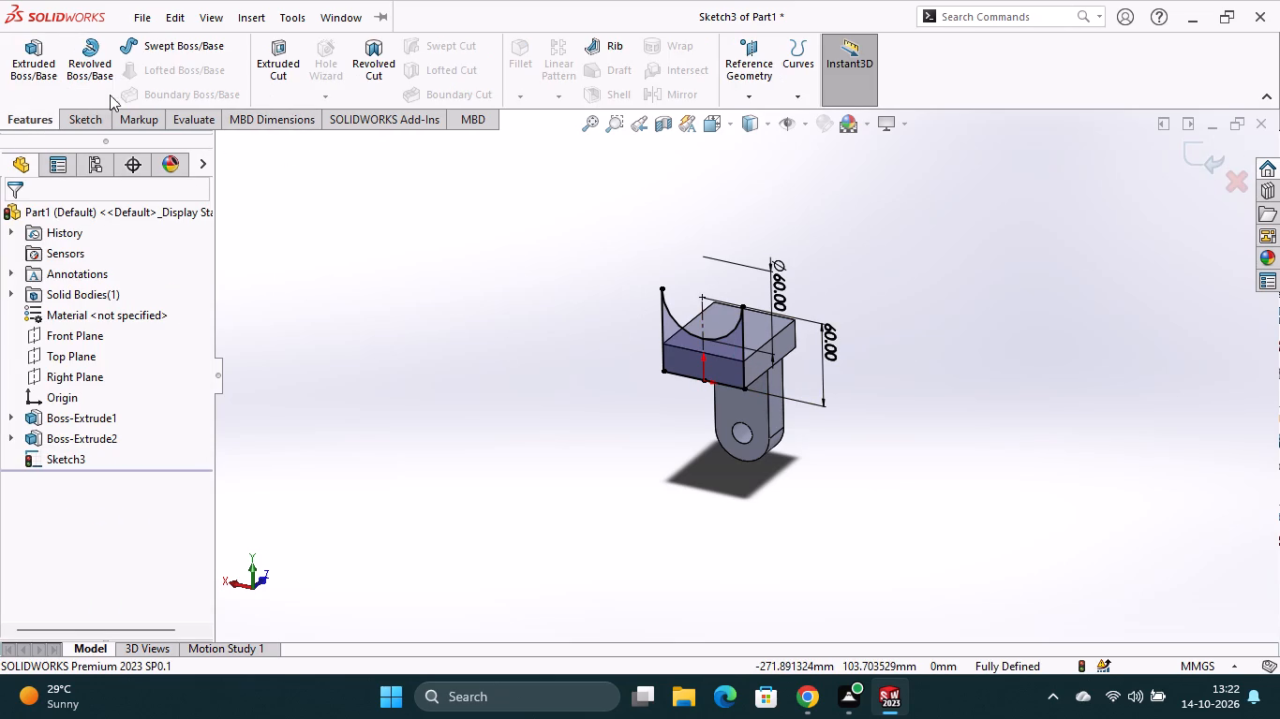
left_click(30, 81)
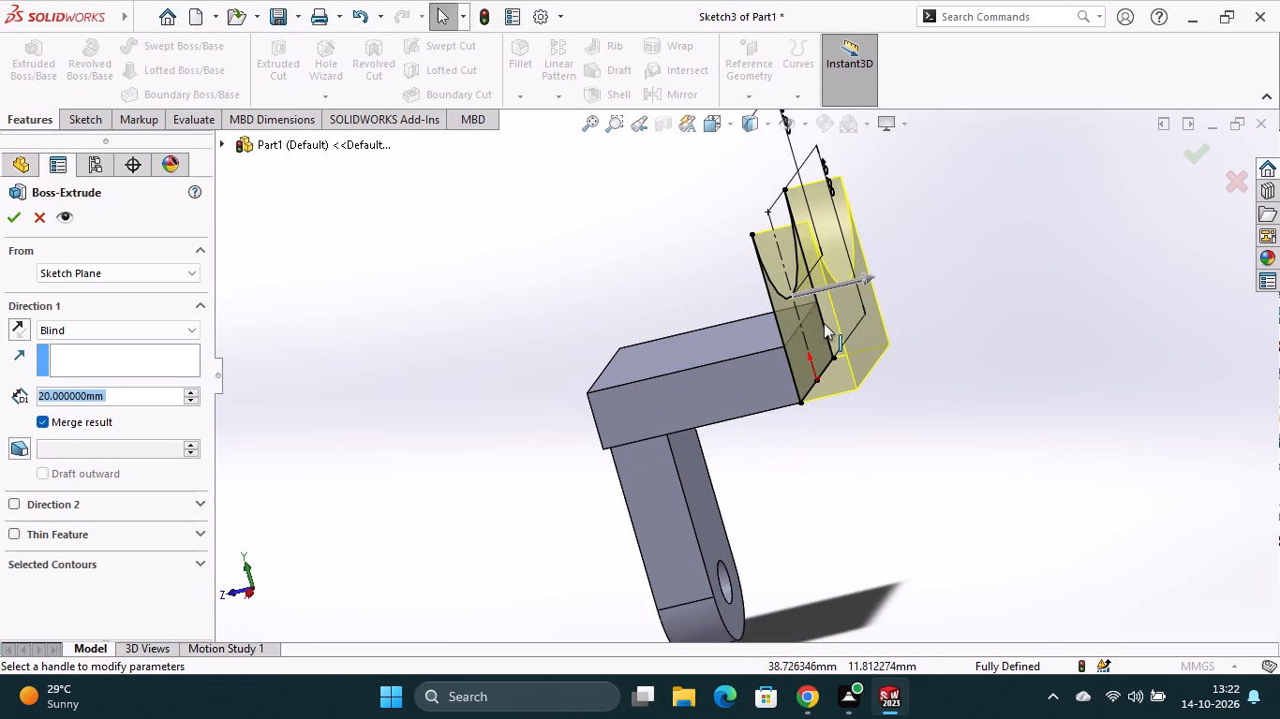
left_click(16, 324)
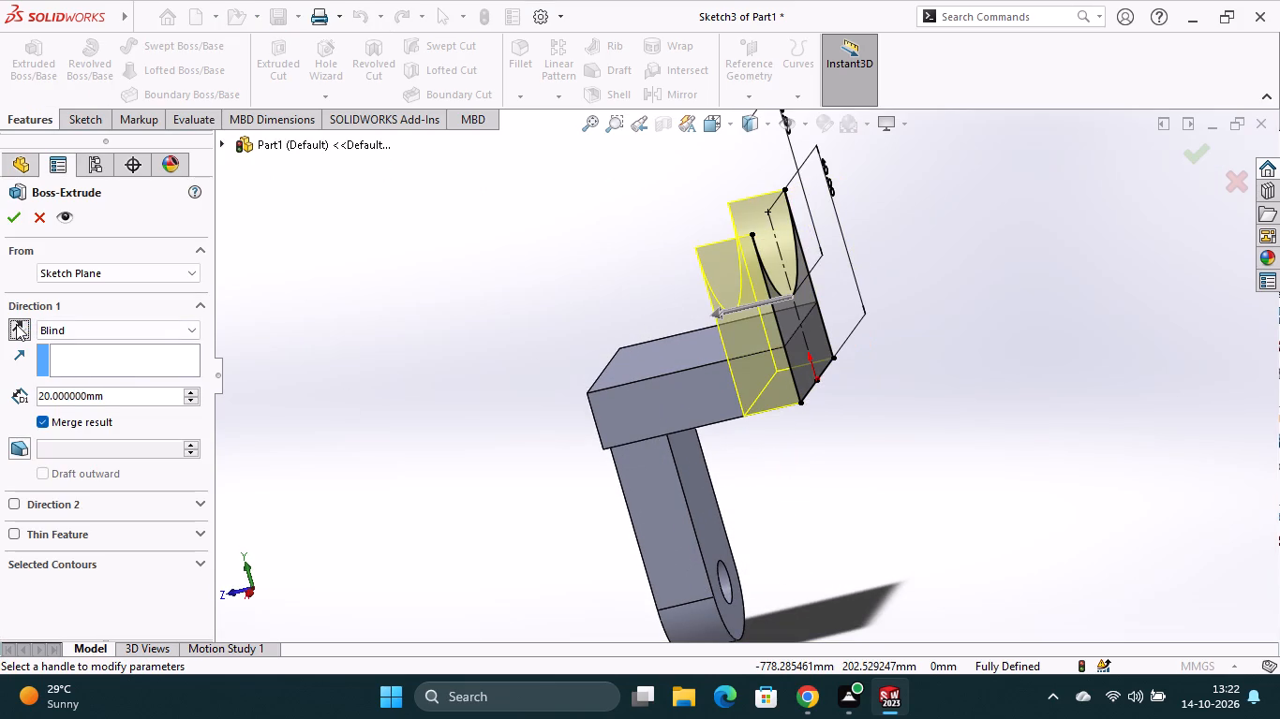
left_click_drag(112, 399, 45, 401)
left_click_drag(45, 401, 32, 407)
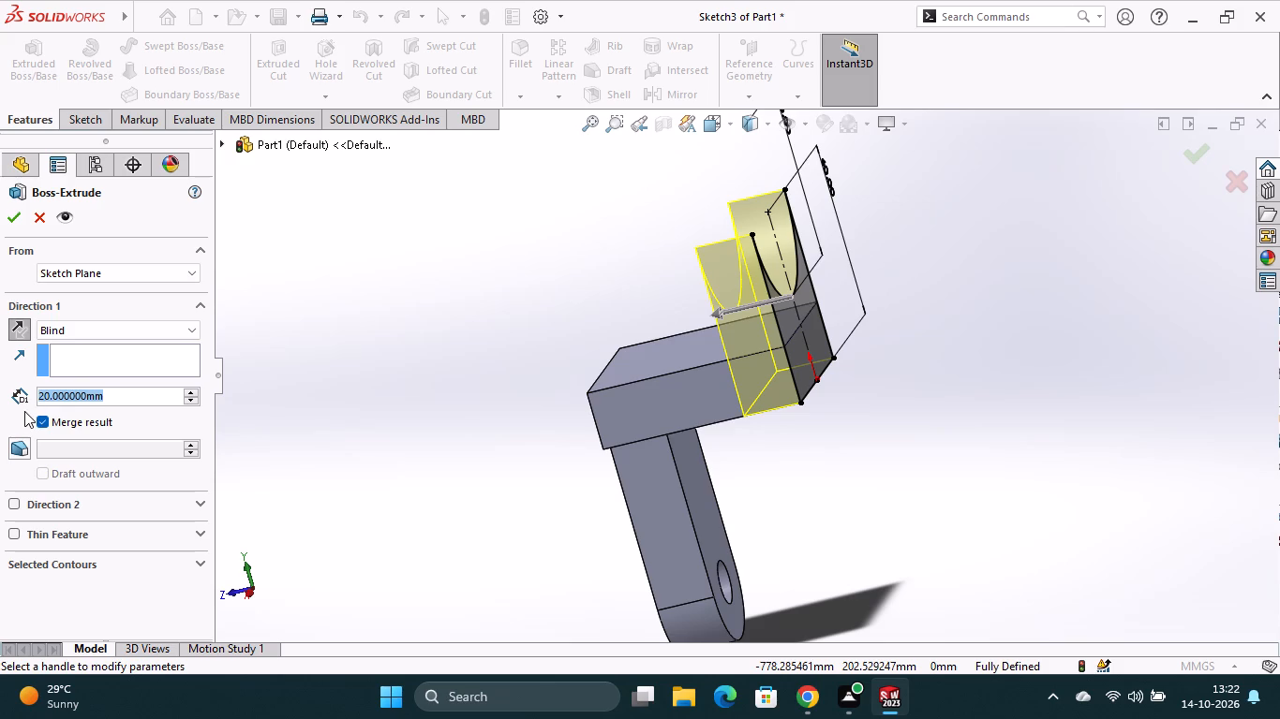
type("10")
key("Return")
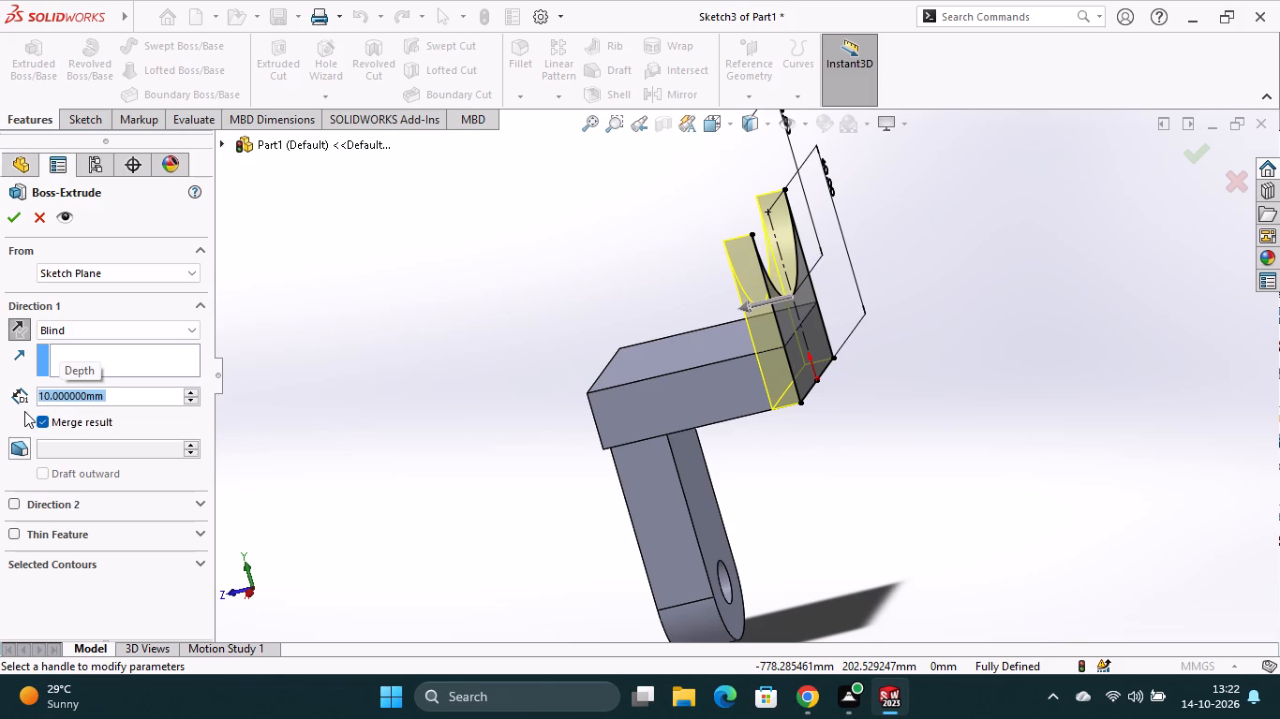
left_click(6, 217)
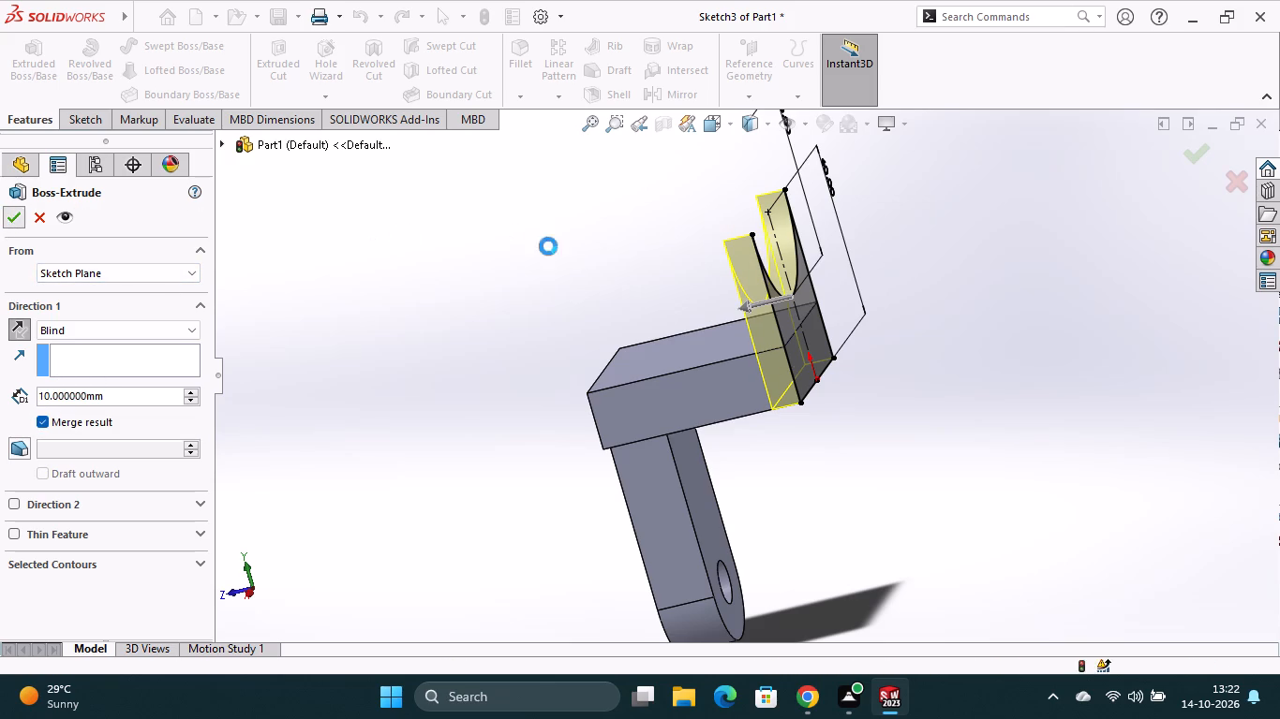
Sketch a circle about 60 mm in diameter on the upright's outer face, concentric with its semicircular seat.
middle_click_drag(877, 292, 930, 337)
middle_click_drag(932, 342, 896, 351)
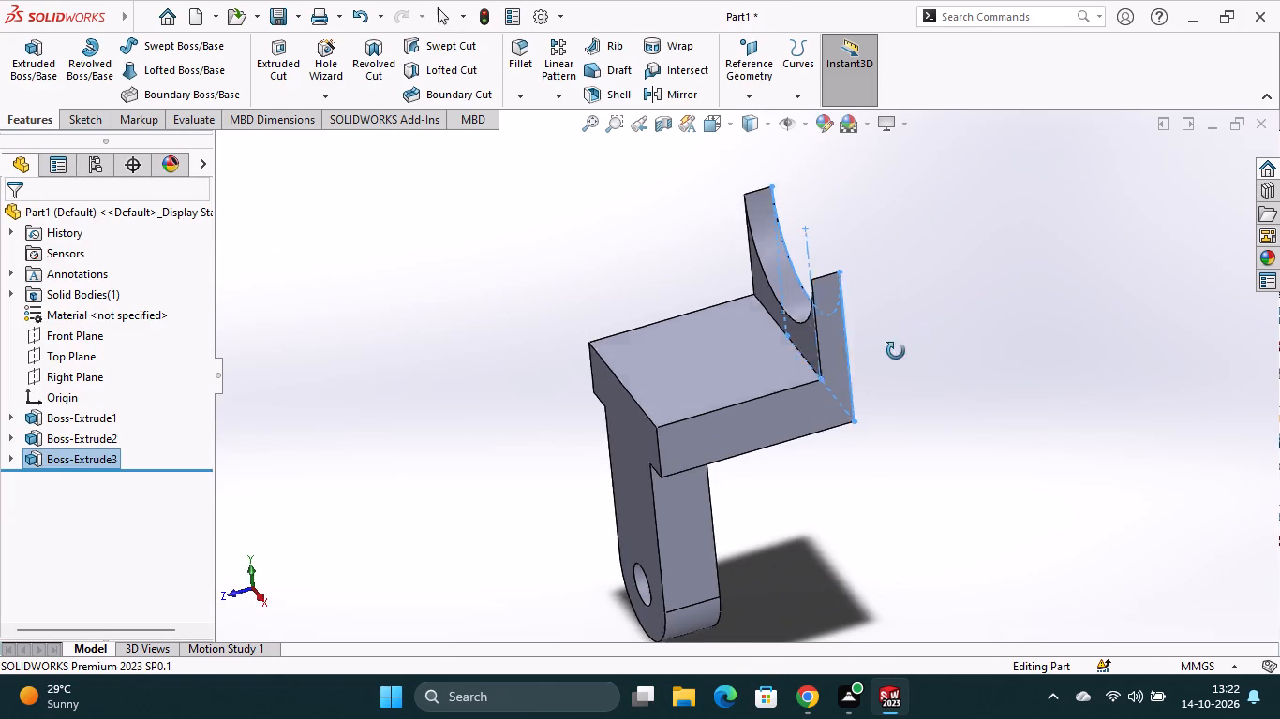
middle_click_drag(896, 351, 846, 350)
left_click(798, 330)
left_click(880, 285)
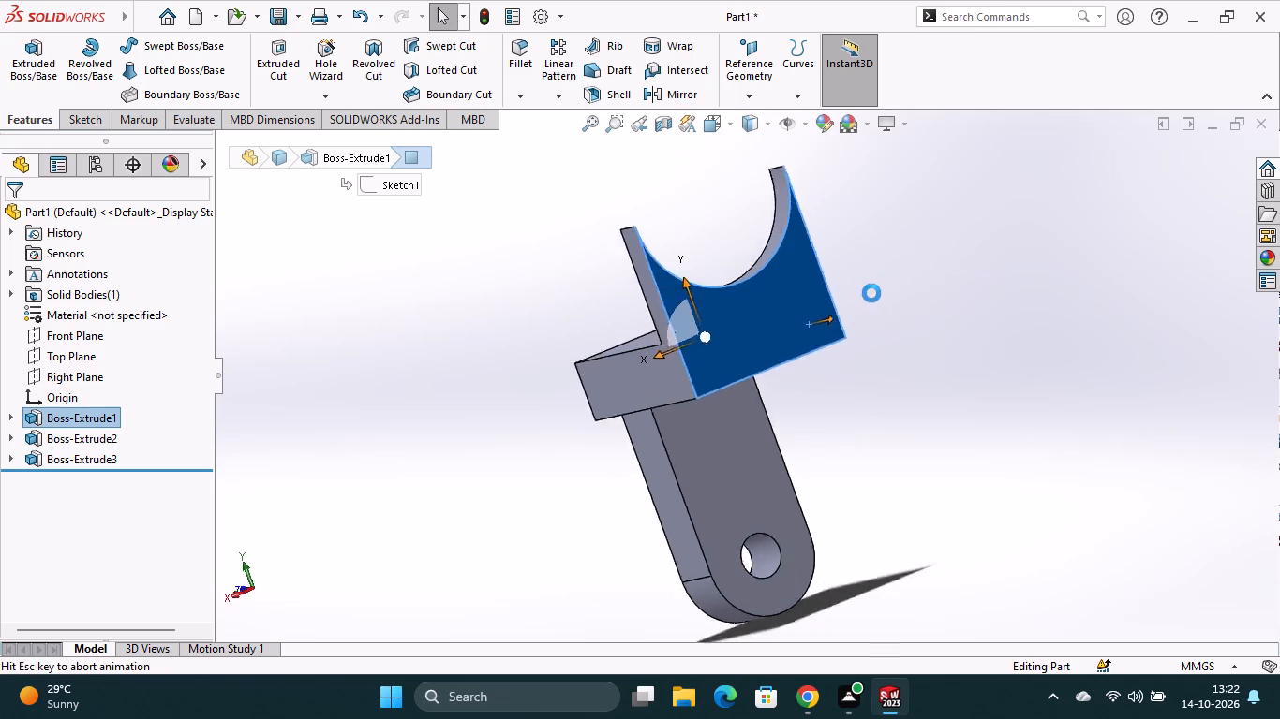
left_click(157, 47)
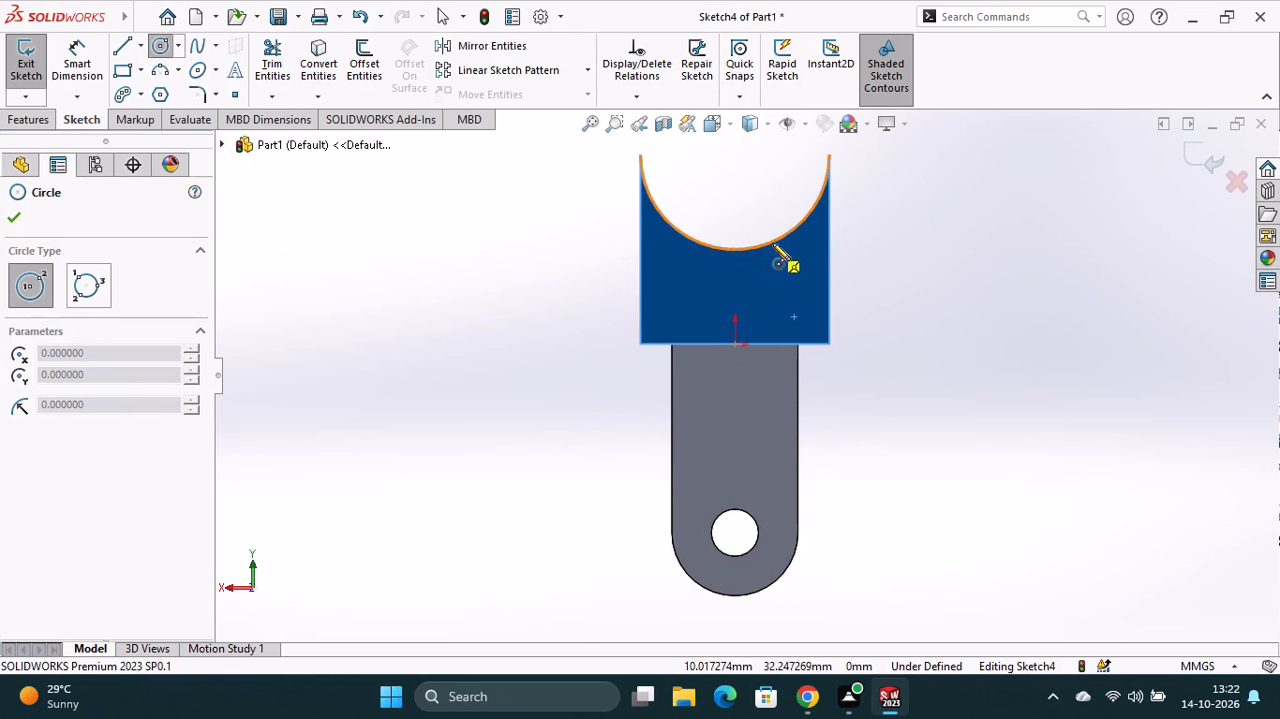
scroll(808, 222, "up", 2)
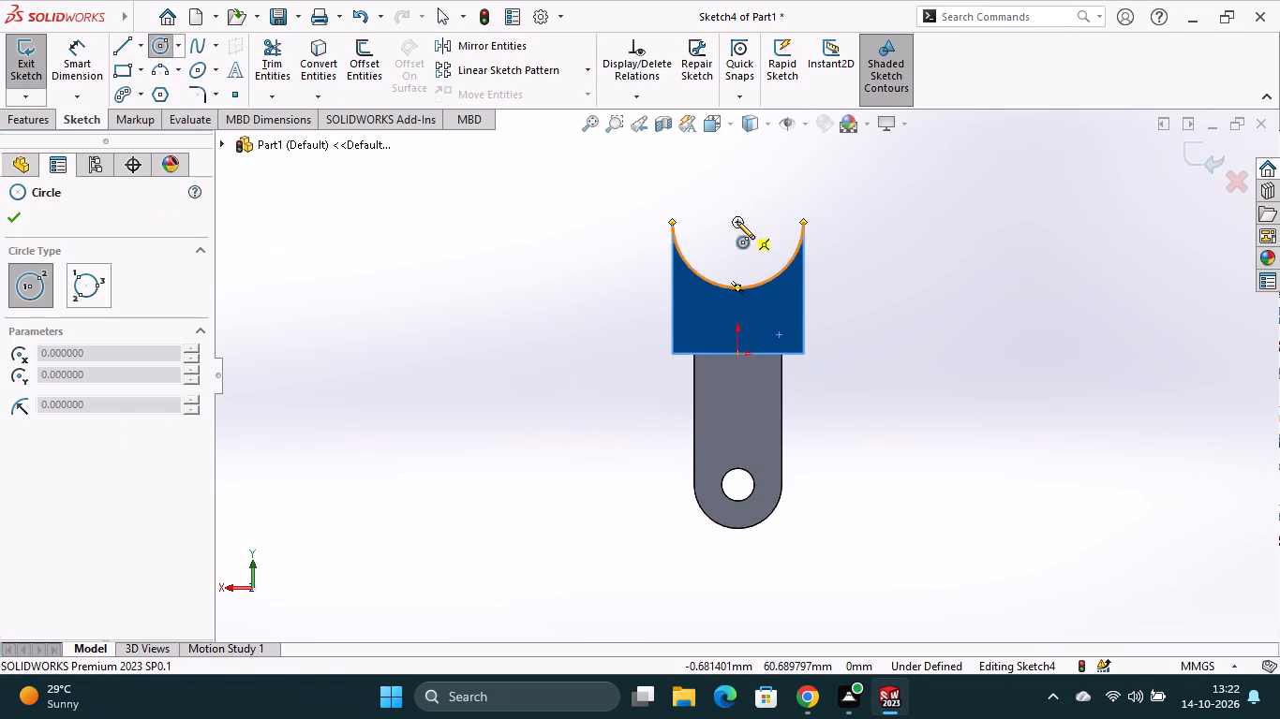
left_click(737, 220)
left_click(745, 286)
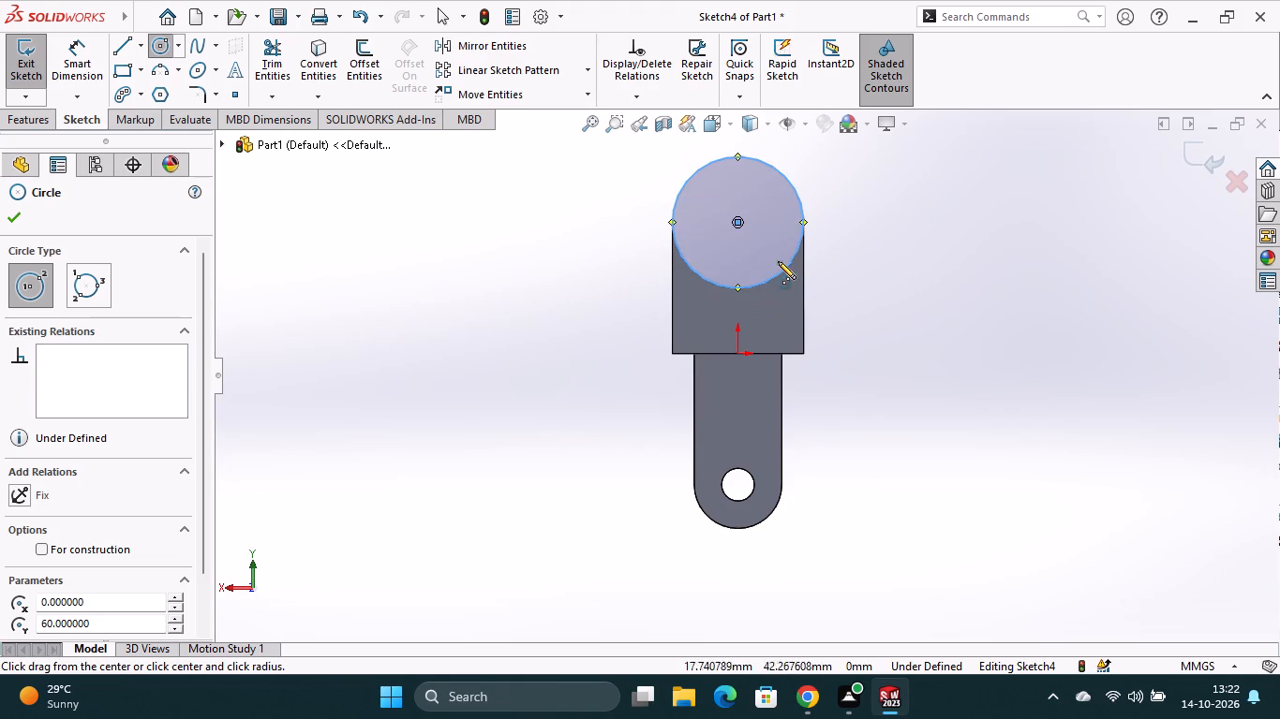
key("Escape")
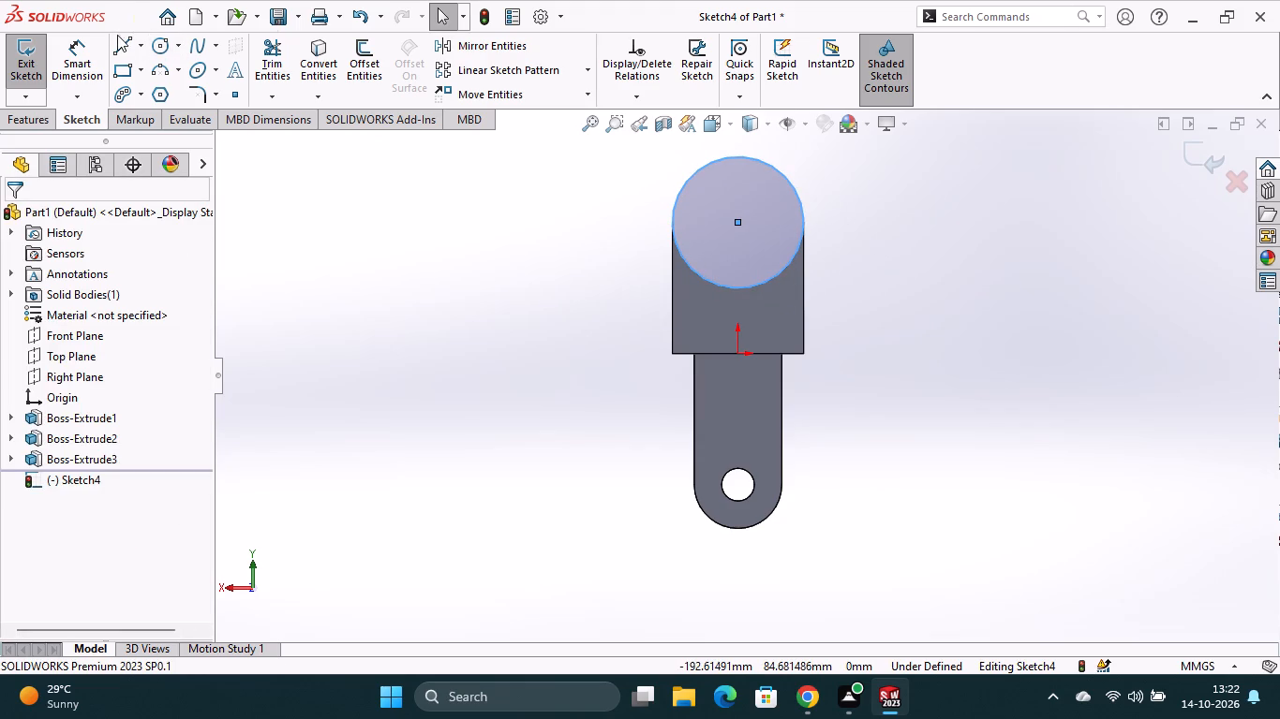
Dimension the new circle's diameter as 60 mm.
left_click(82, 51)
left_click(787, 265)
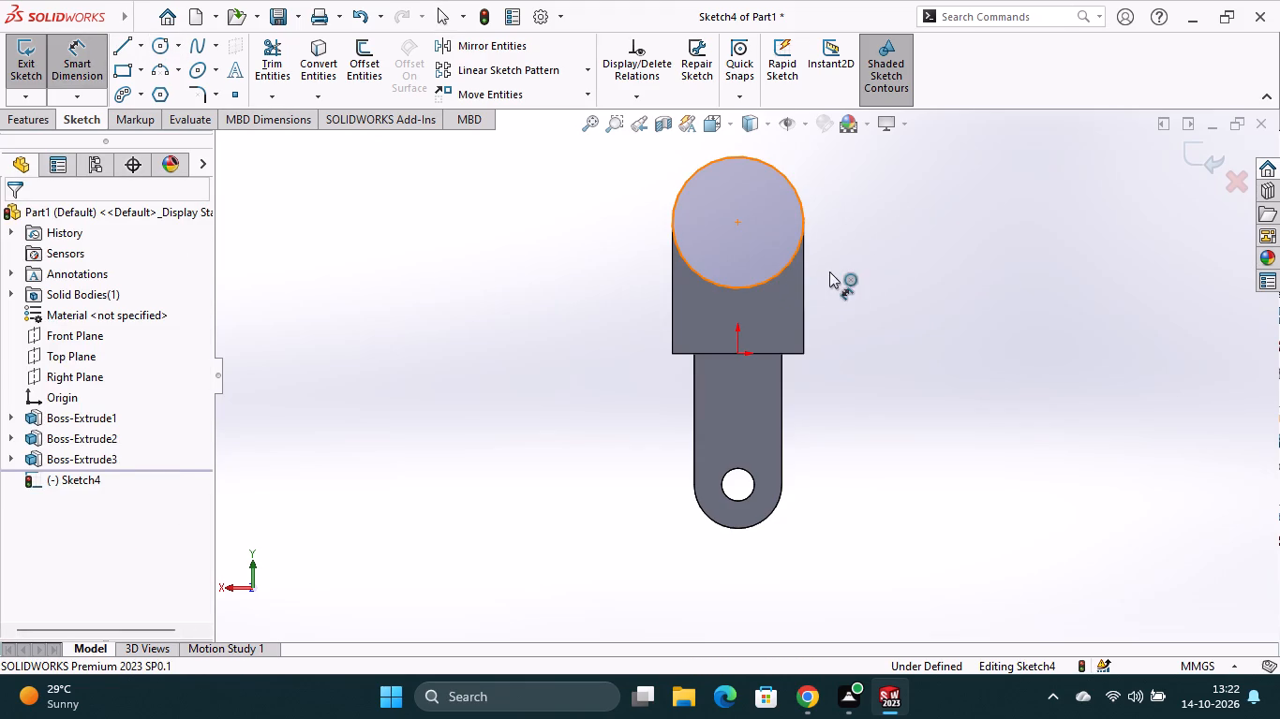
left_click(841, 253)
key("Return")
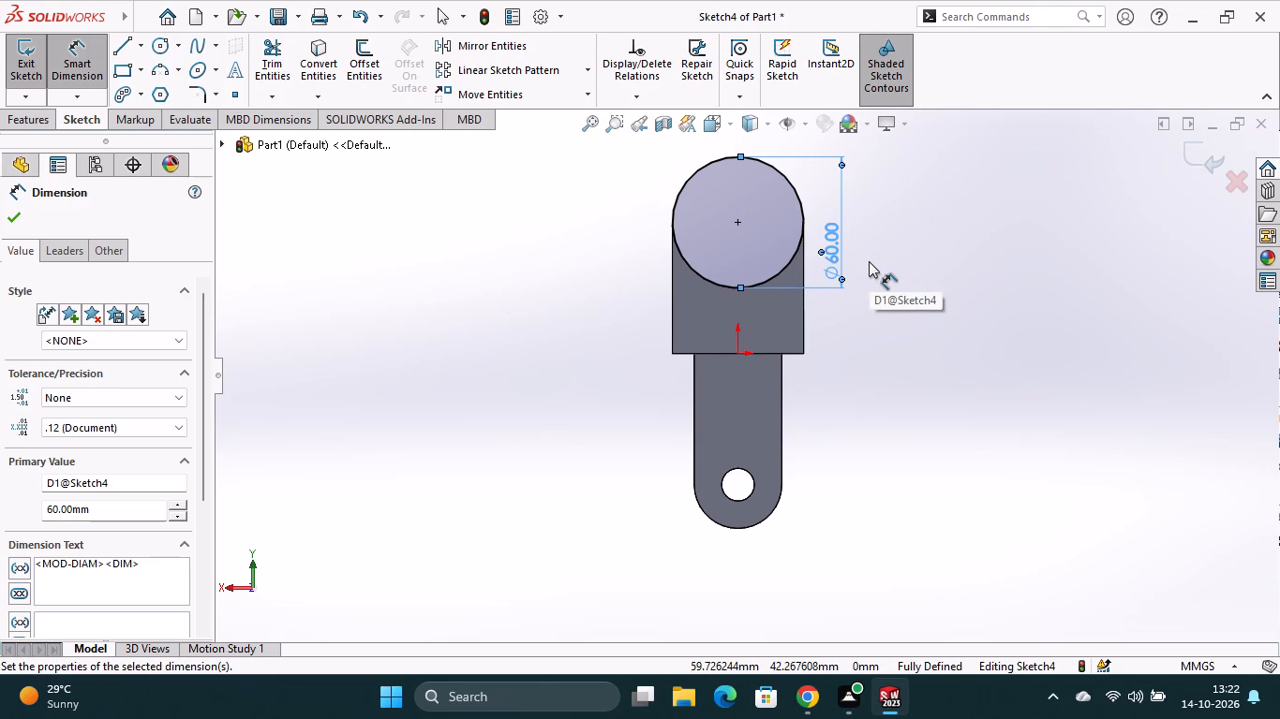
Extrude the circle blind in two directions: 5 mm outward from the face and 35 mm over the block, merging the result.
left_click(34, 117)
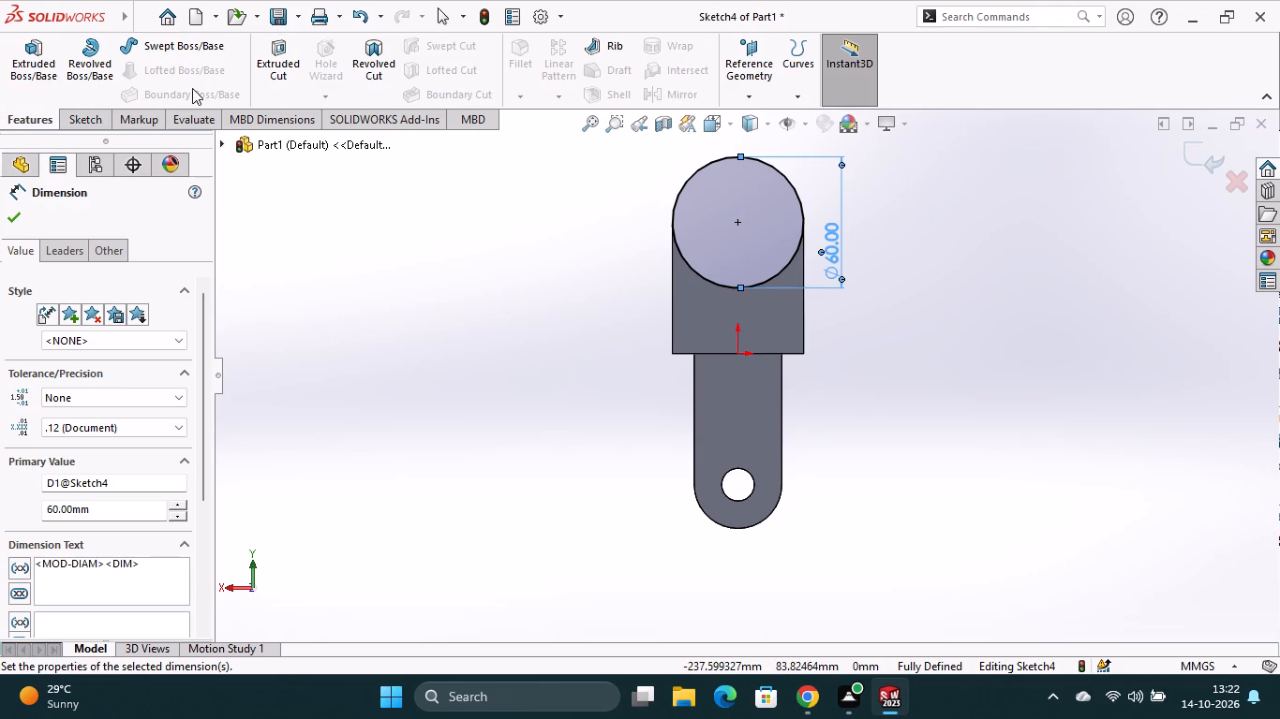
left_click(52, 83)
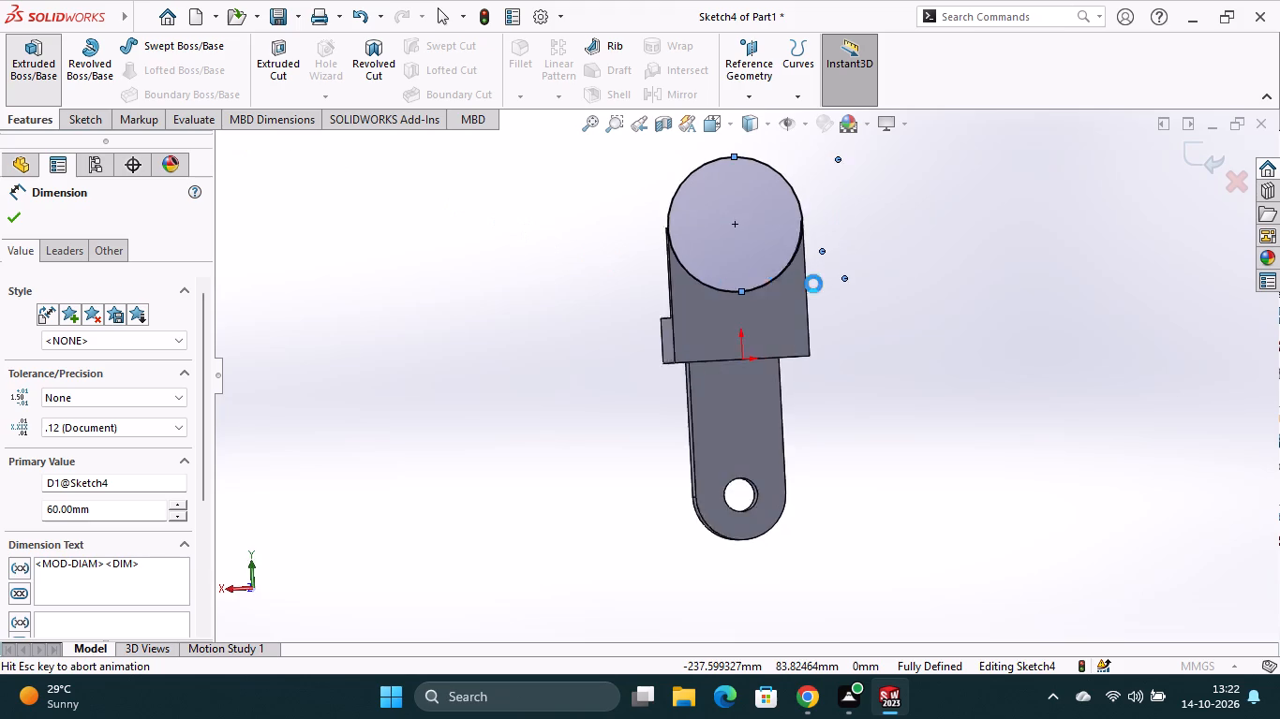
middle_click_drag(877, 340, 920, 343)
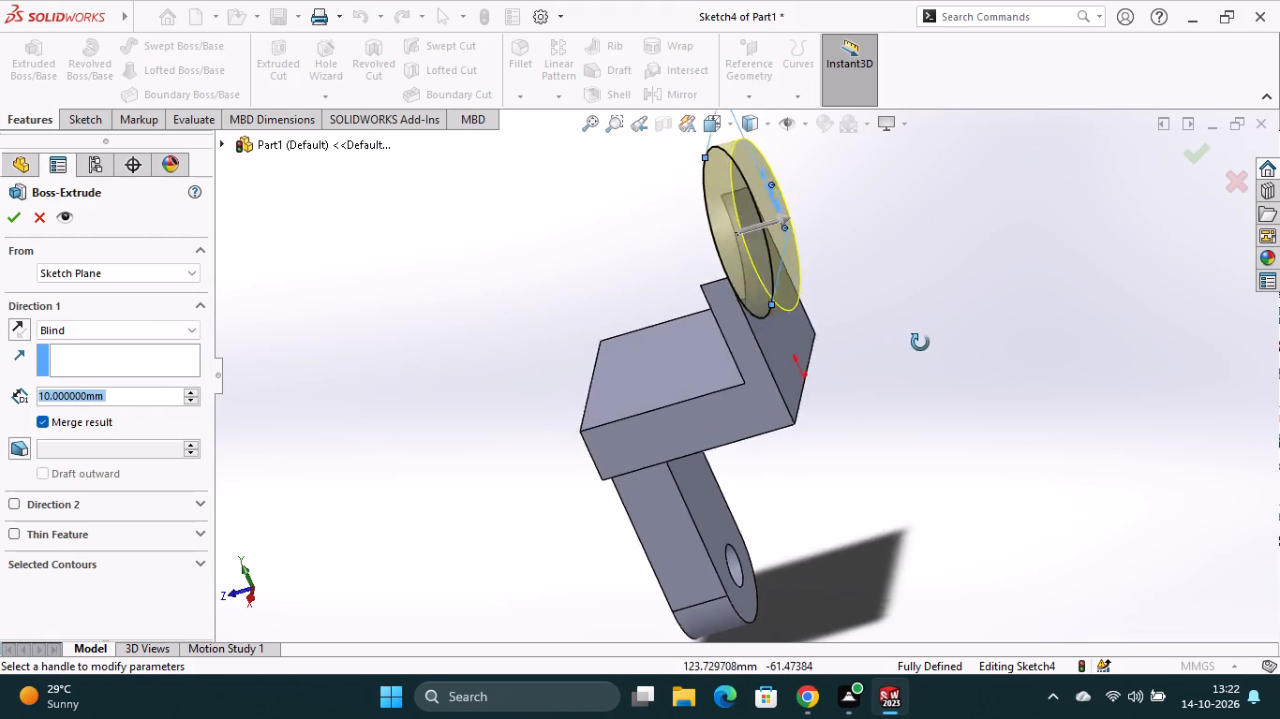
middle_click_drag(920, 343, 957, 343)
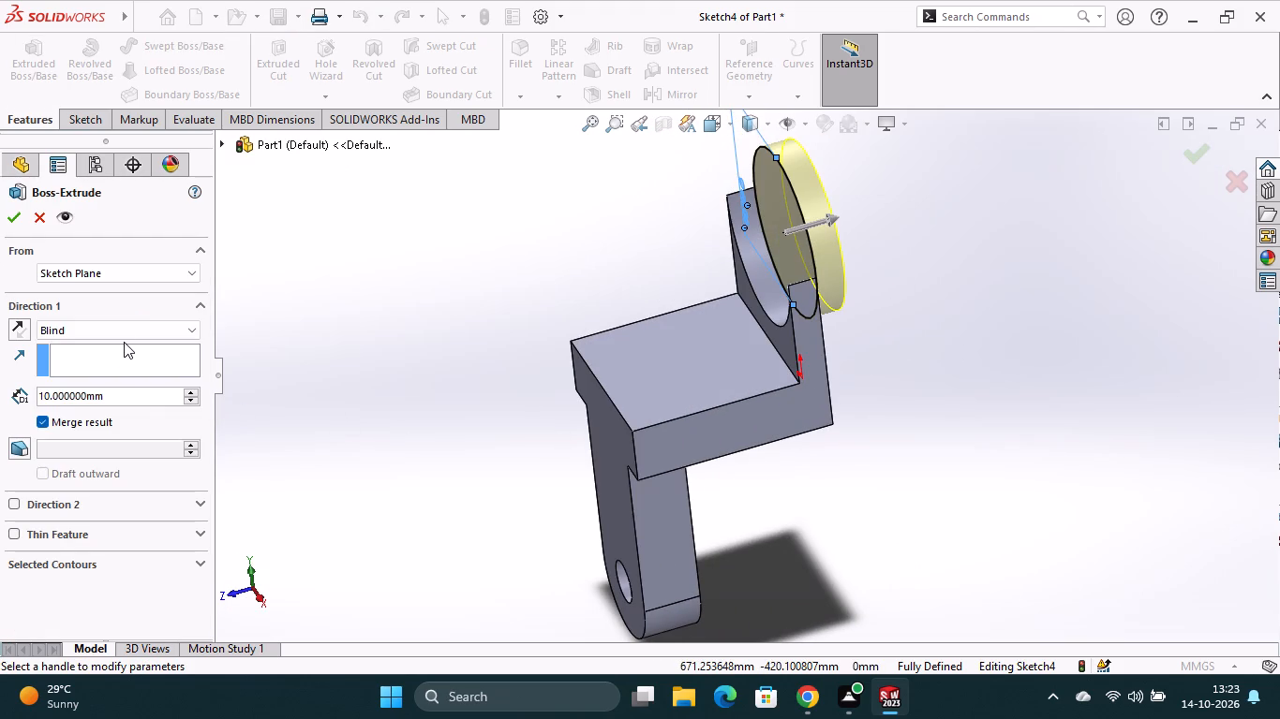
left_click(117, 394)
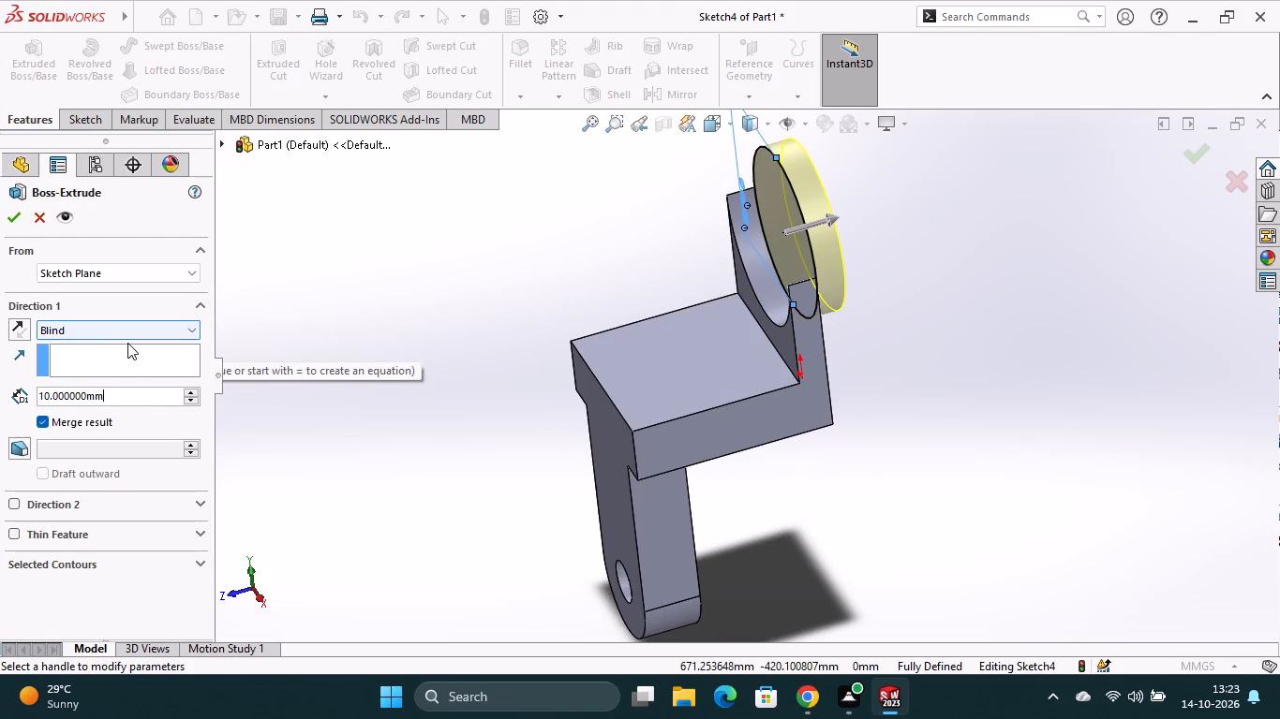
left_click_drag(121, 395, 35, 398)
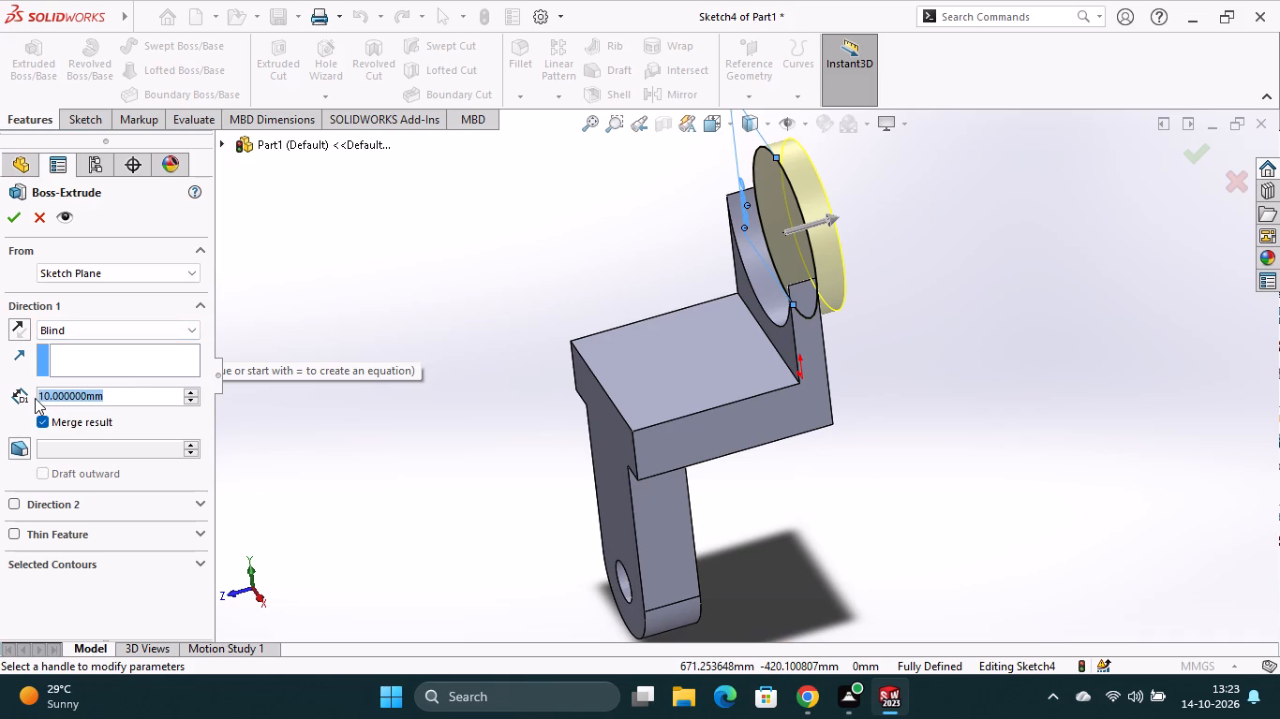
key("5")
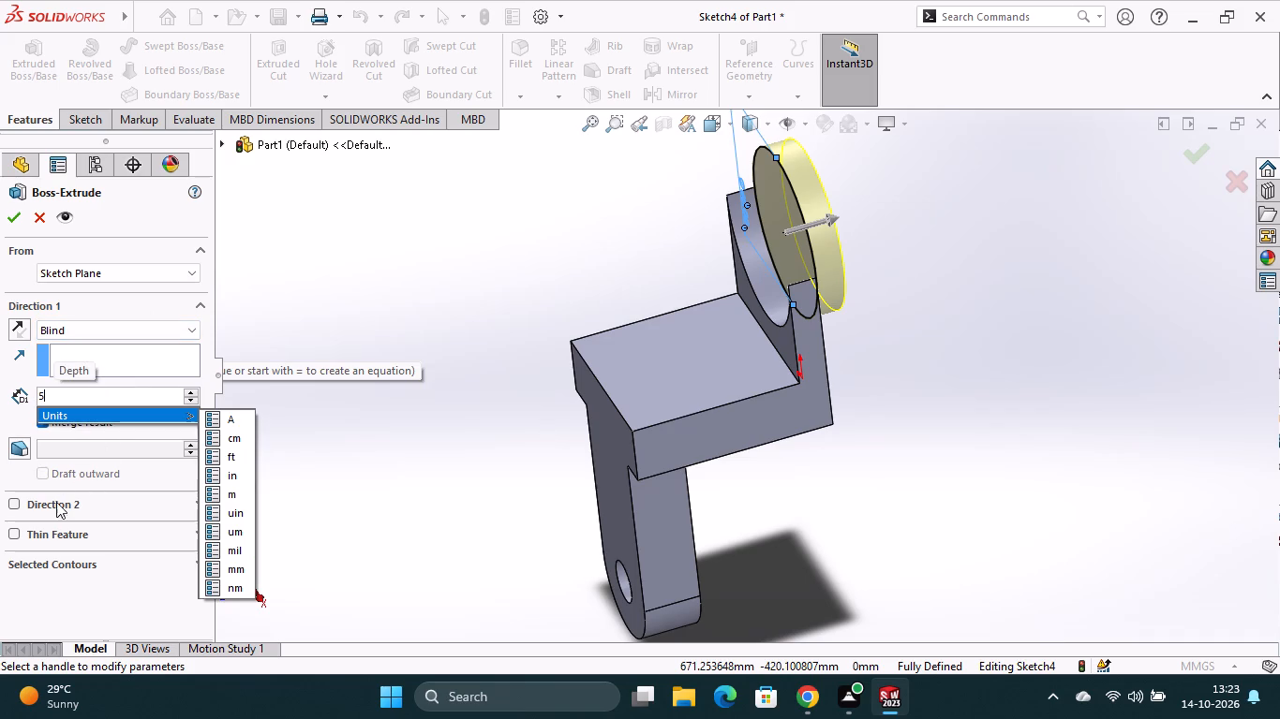
left_click(13, 507)
left_click(14, 506)
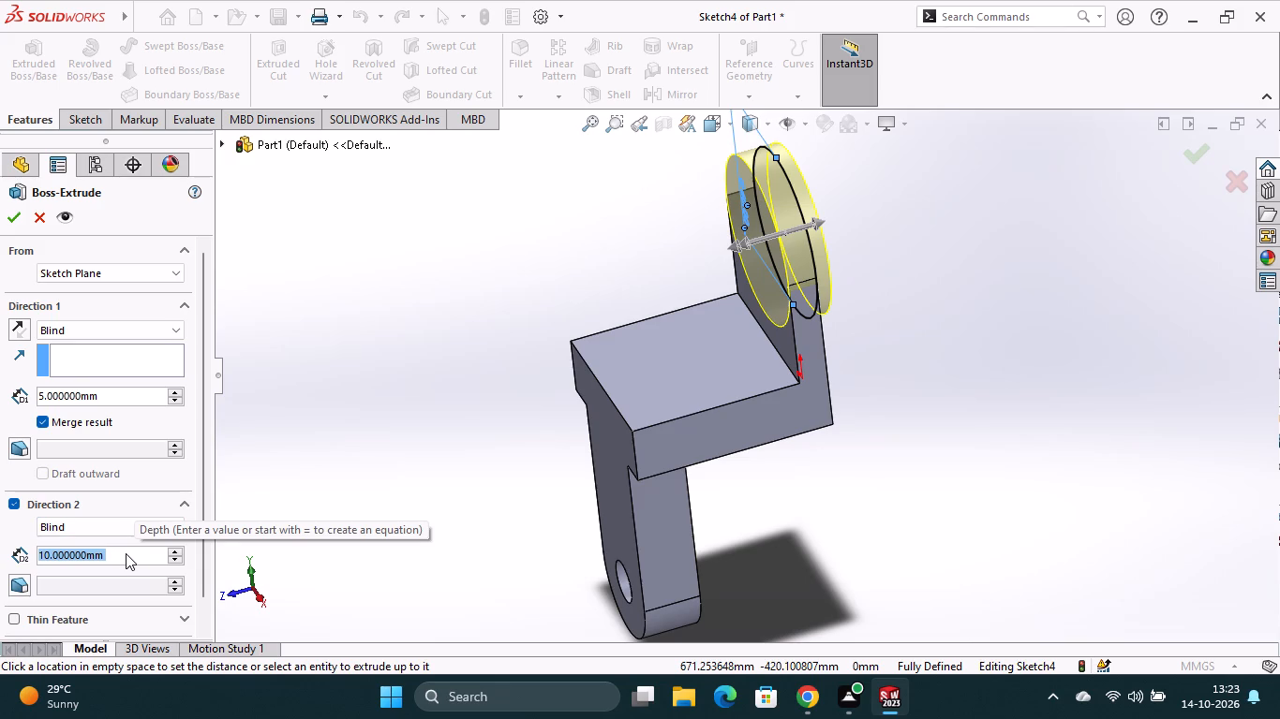
type("35")
key("Return")
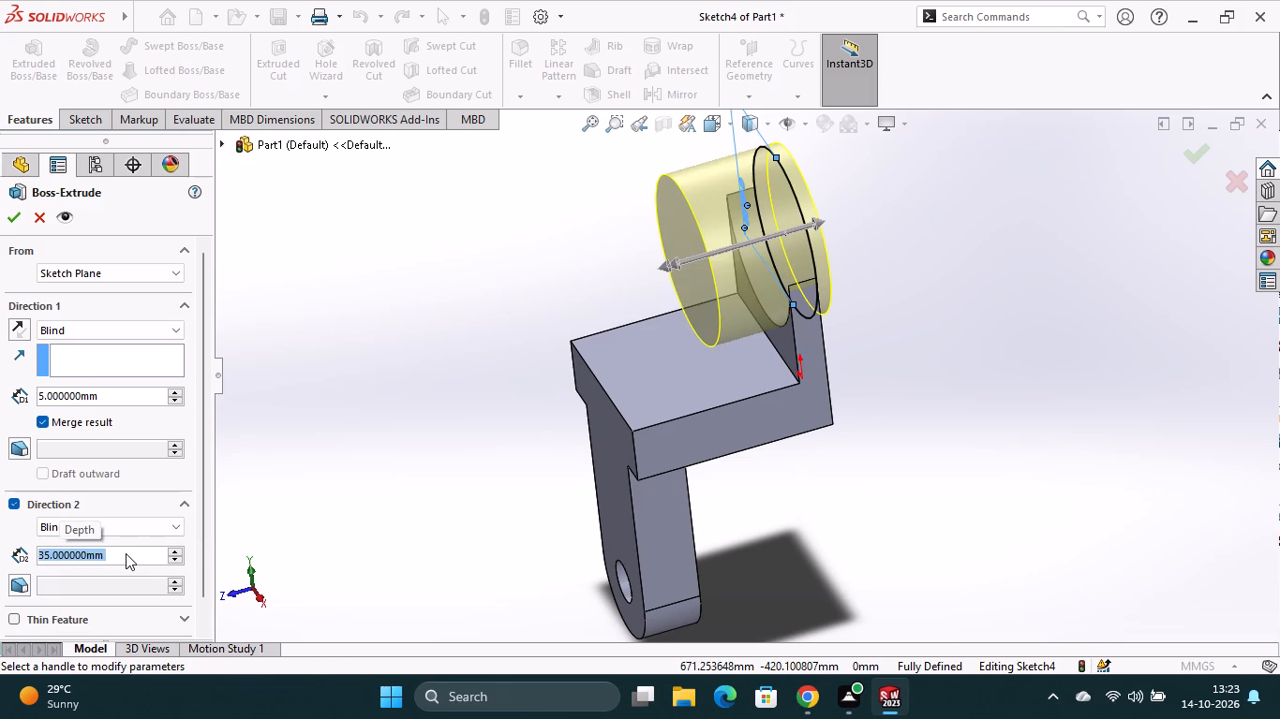
left_click(13, 220)
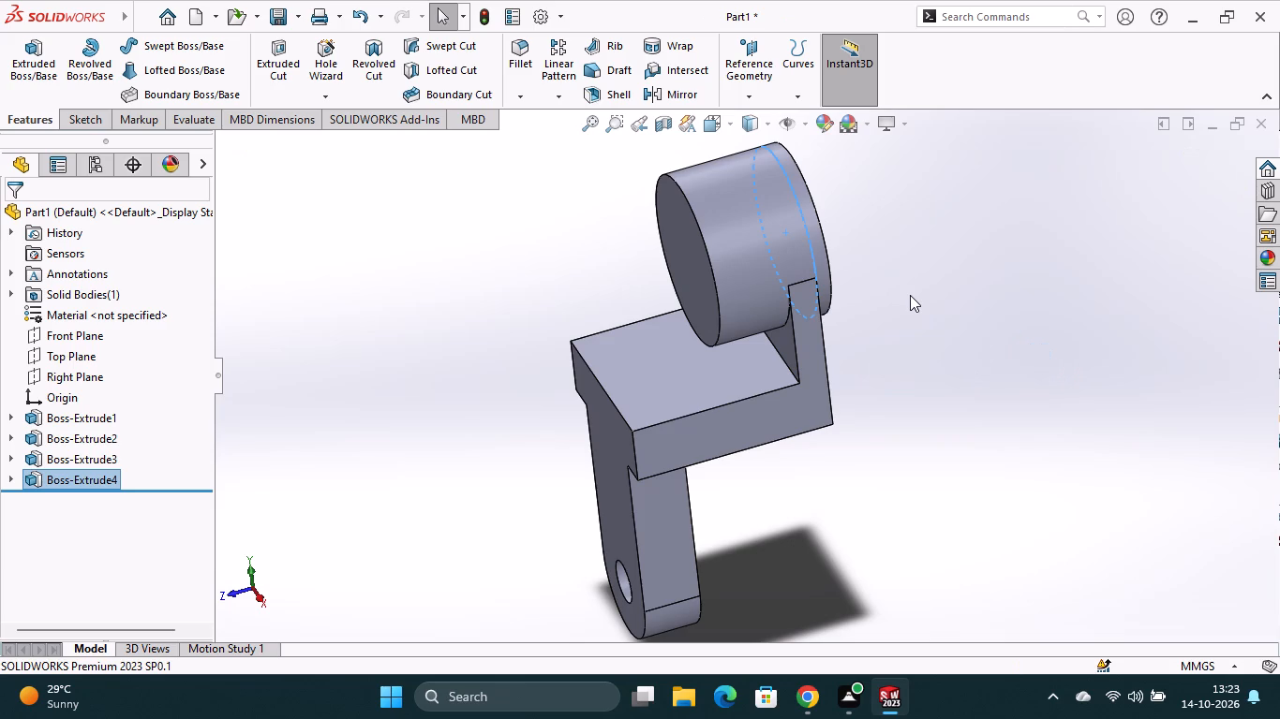
Sketch a circle about 31 mm in diameter on the cylinder's end face over the block, concentric with the cylinder.
left_click(677, 269)
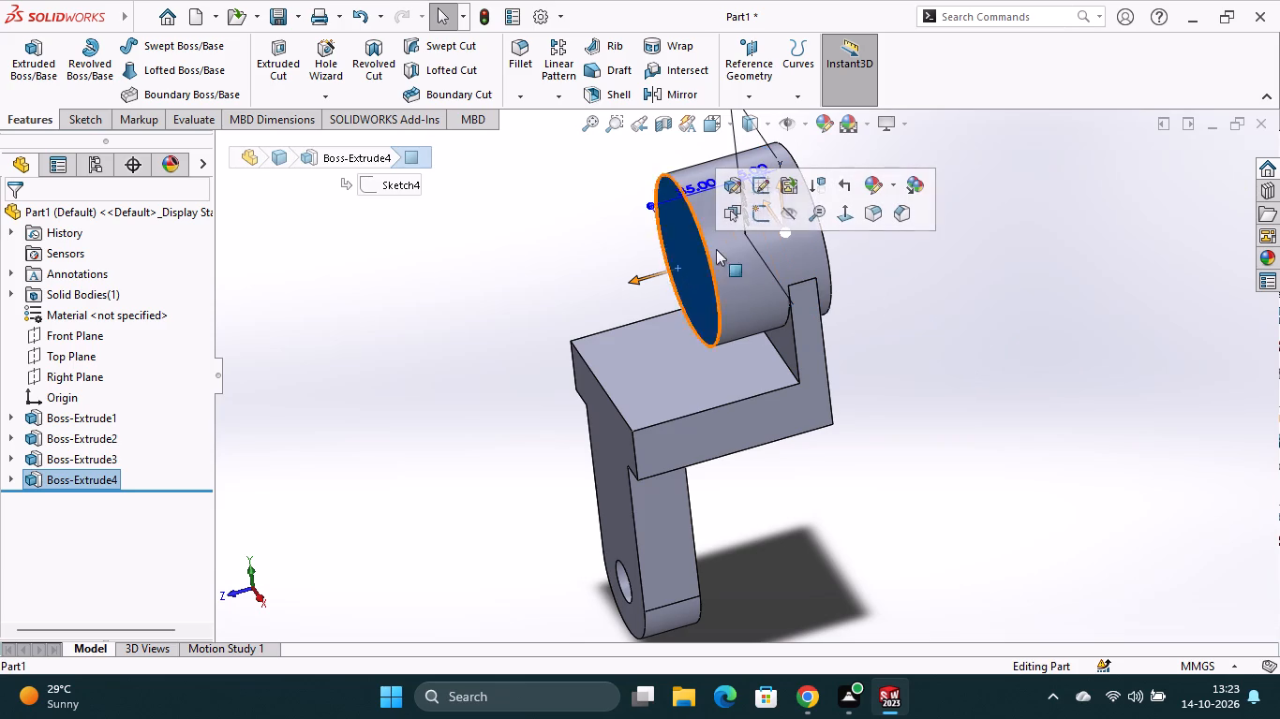
left_click(763, 217)
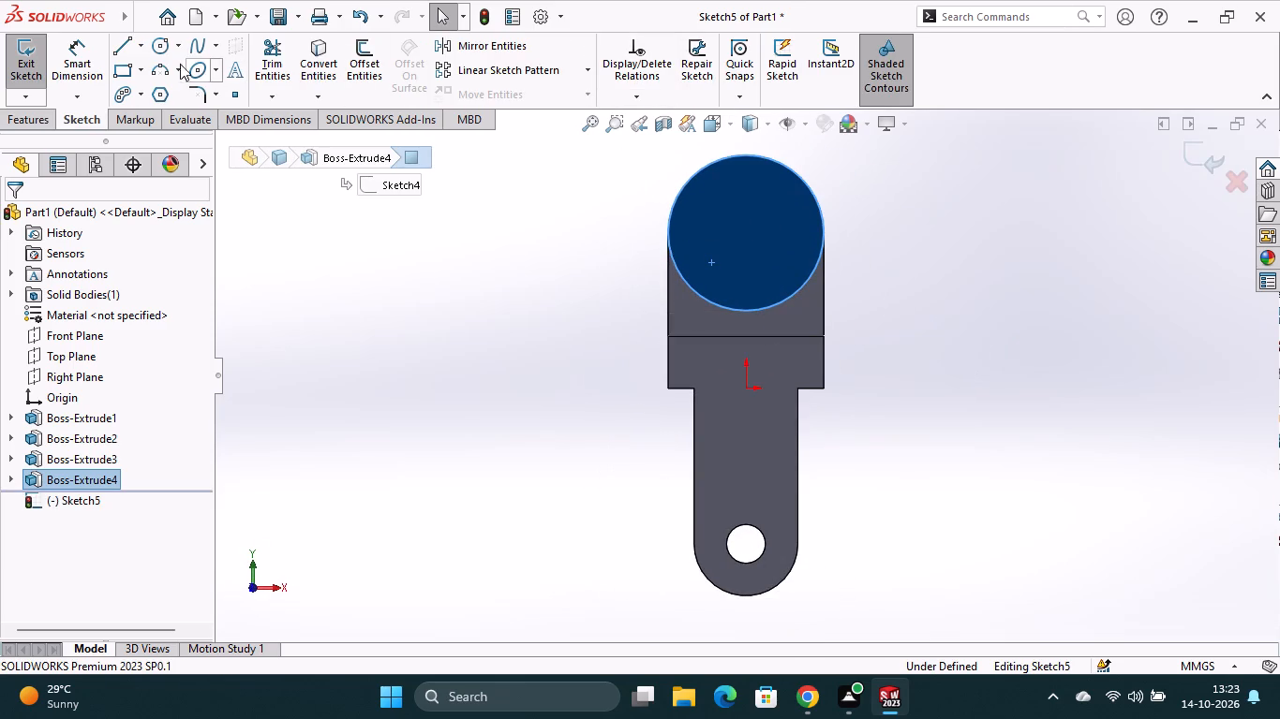
left_click(160, 46)
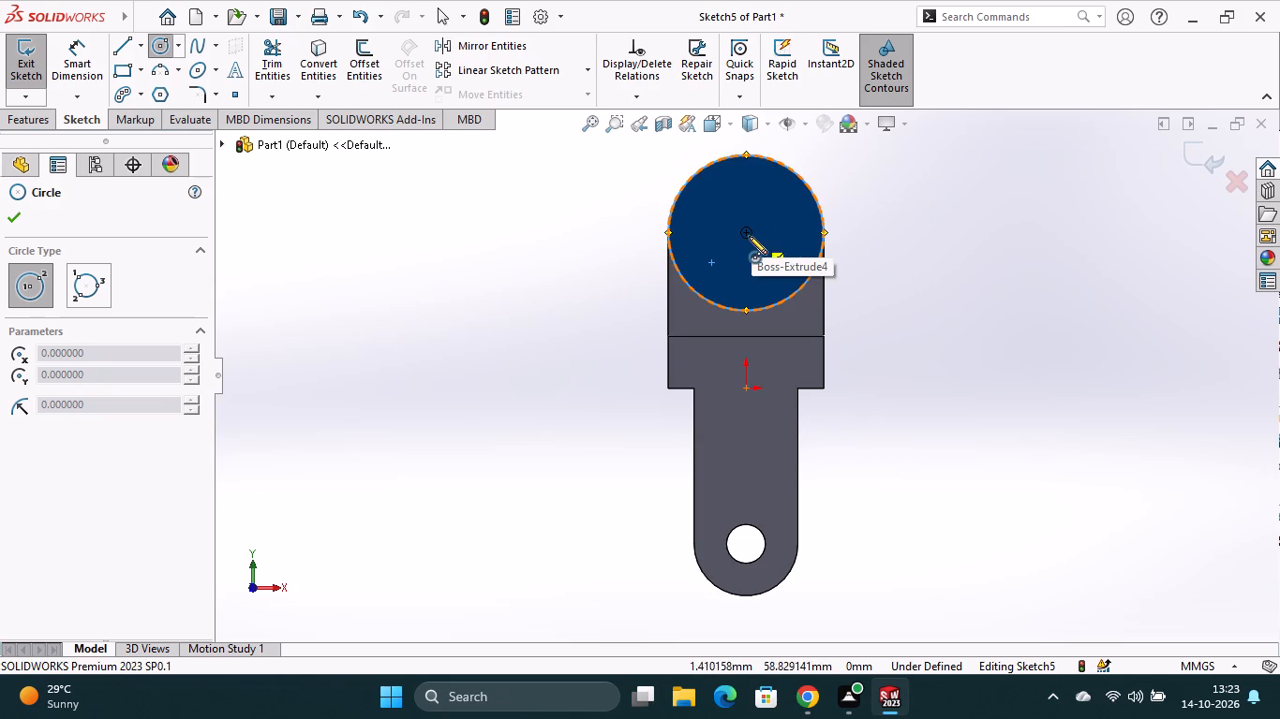
left_click(747, 233)
left_click(761, 270)
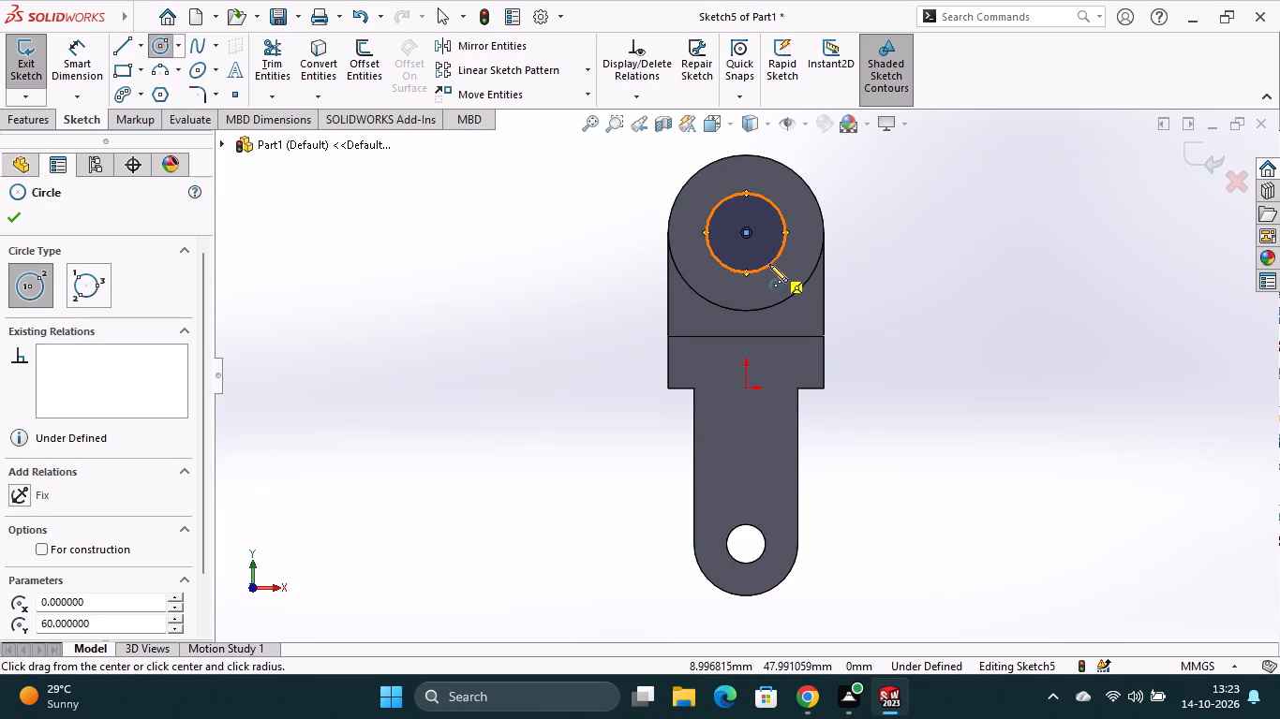
key("Escape")
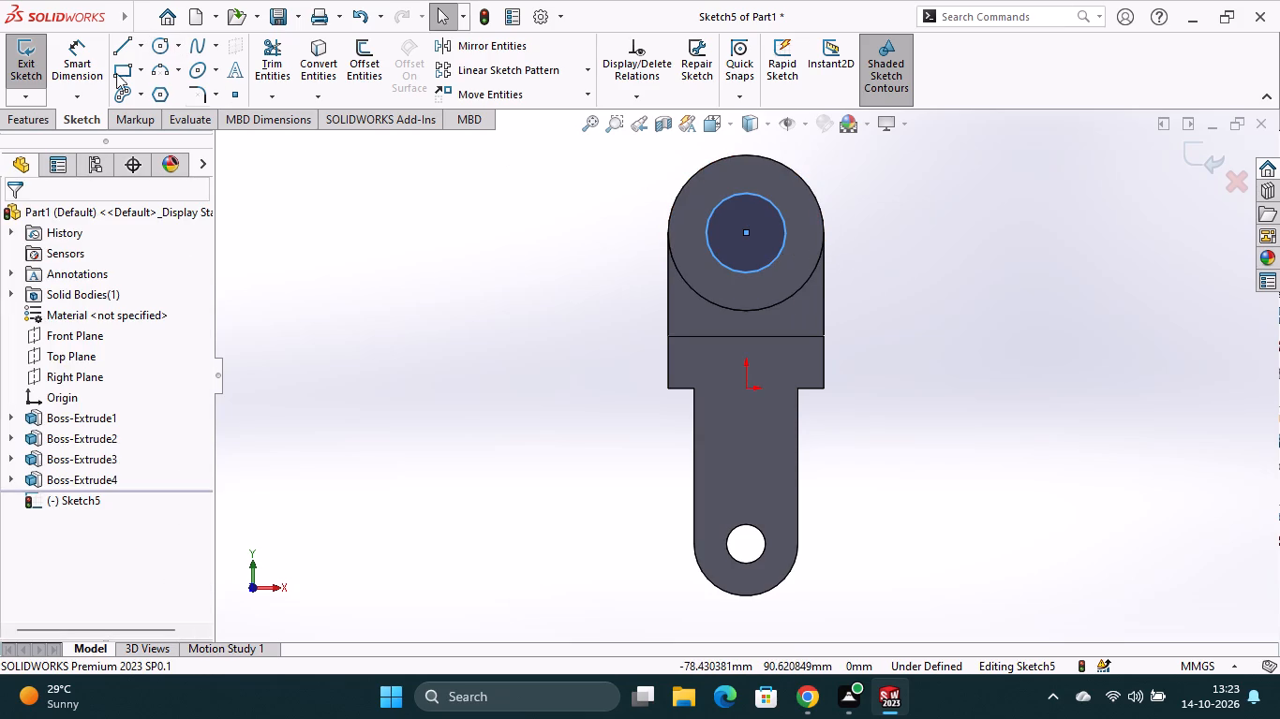
Dimension the new circle's diameter as 20 mm.
left_click(75, 49)
left_click(757, 269)
left_click(862, 234)
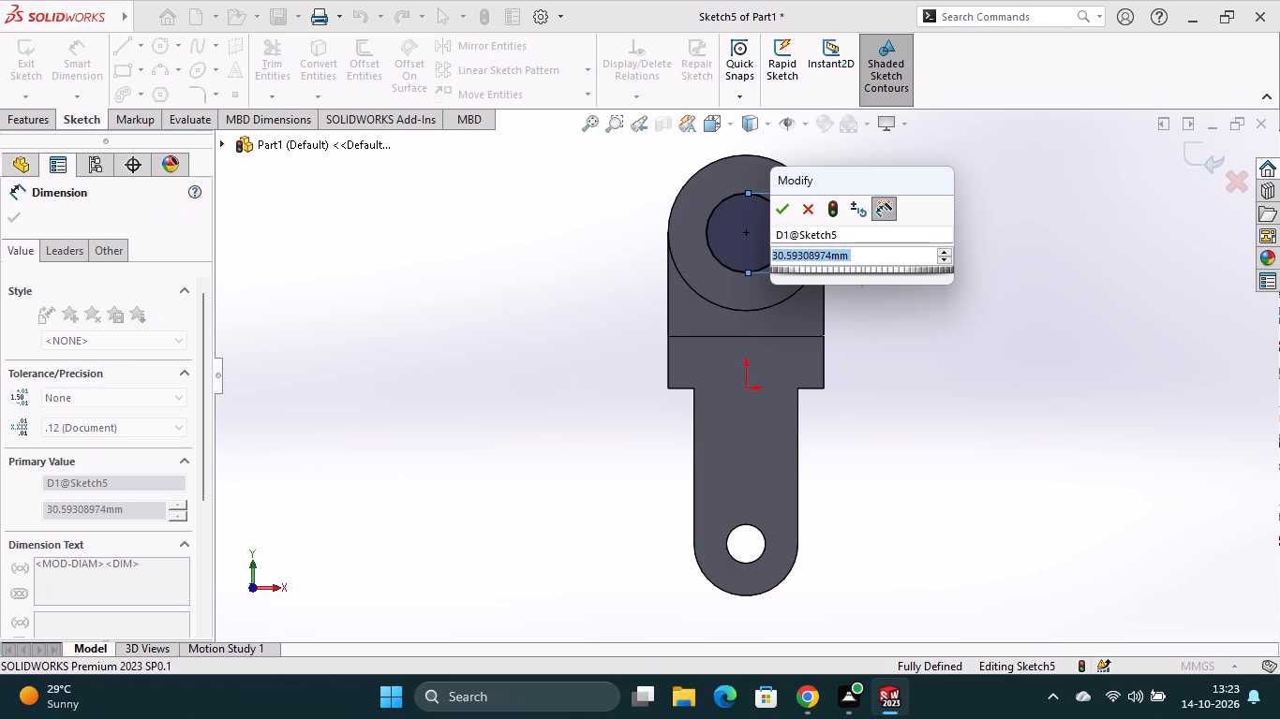
type("20")
key("Return")
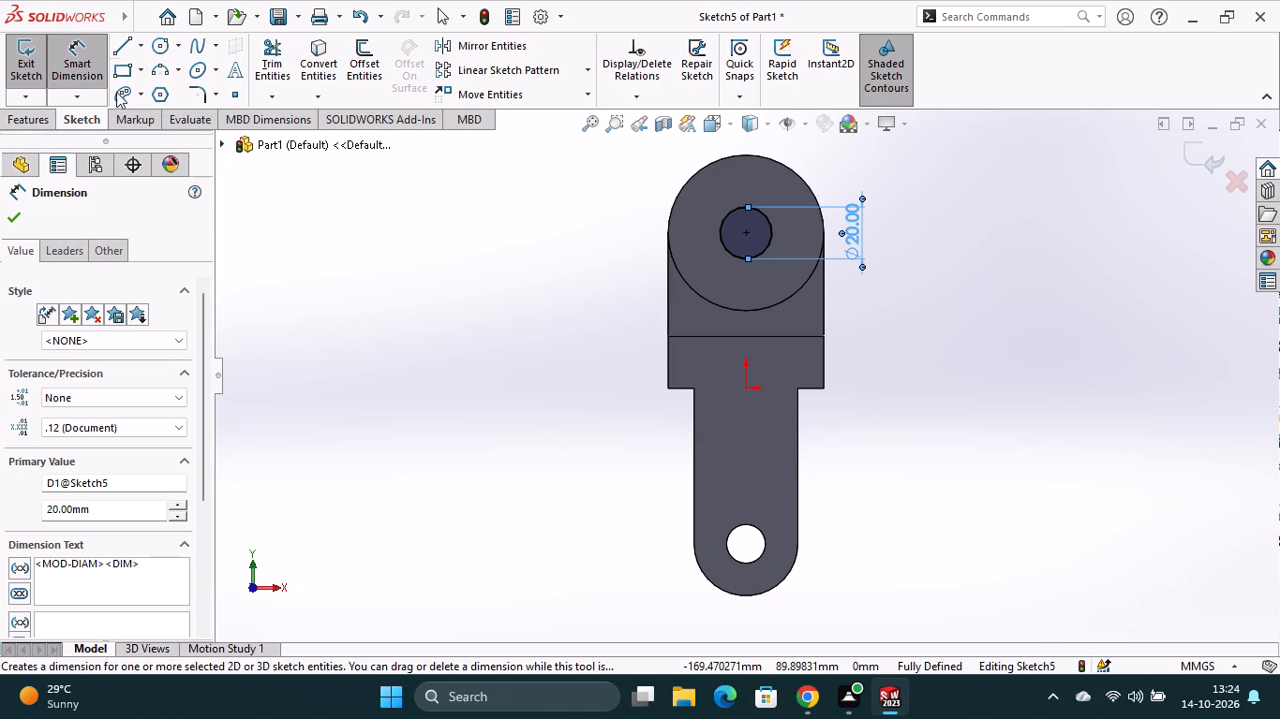
Cut-extrude the 20 mm circle Through All to bore the cylinder.
left_click(36, 120)
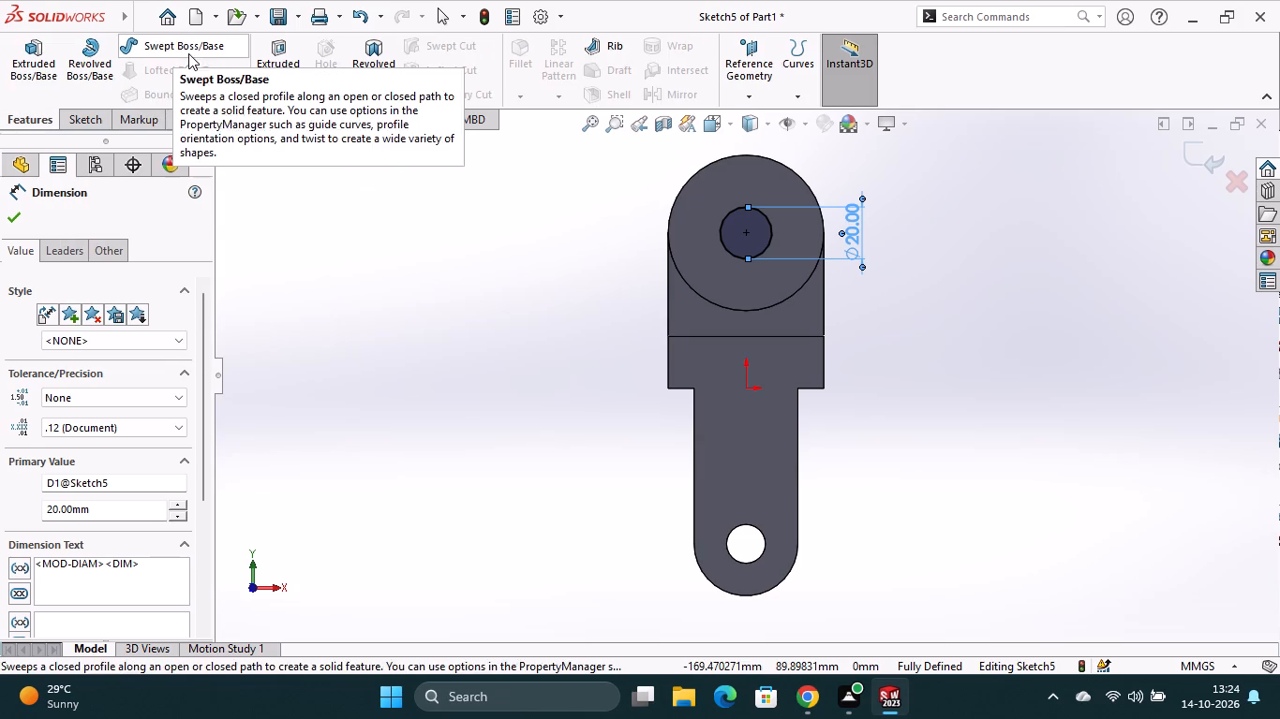
left_click(273, 71)
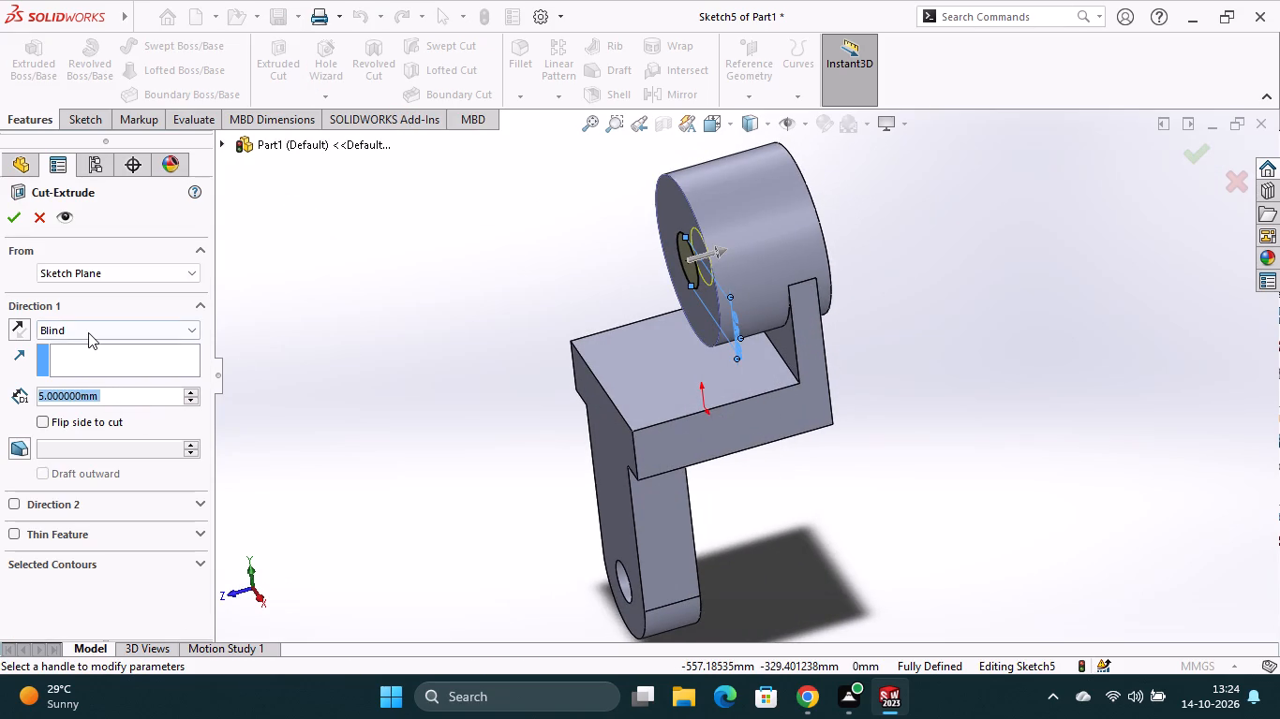
left_click(88, 331)
left_click(85, 352)
left_click(99, 336)
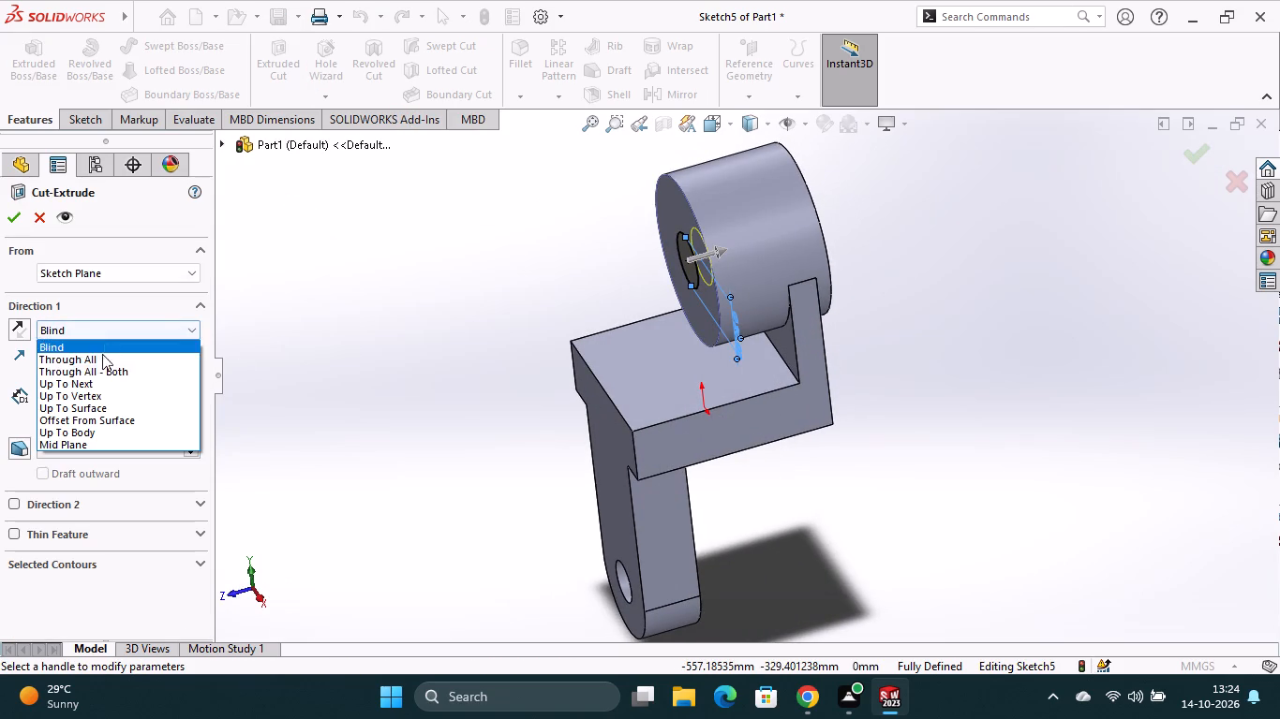
left_click(102, 361)
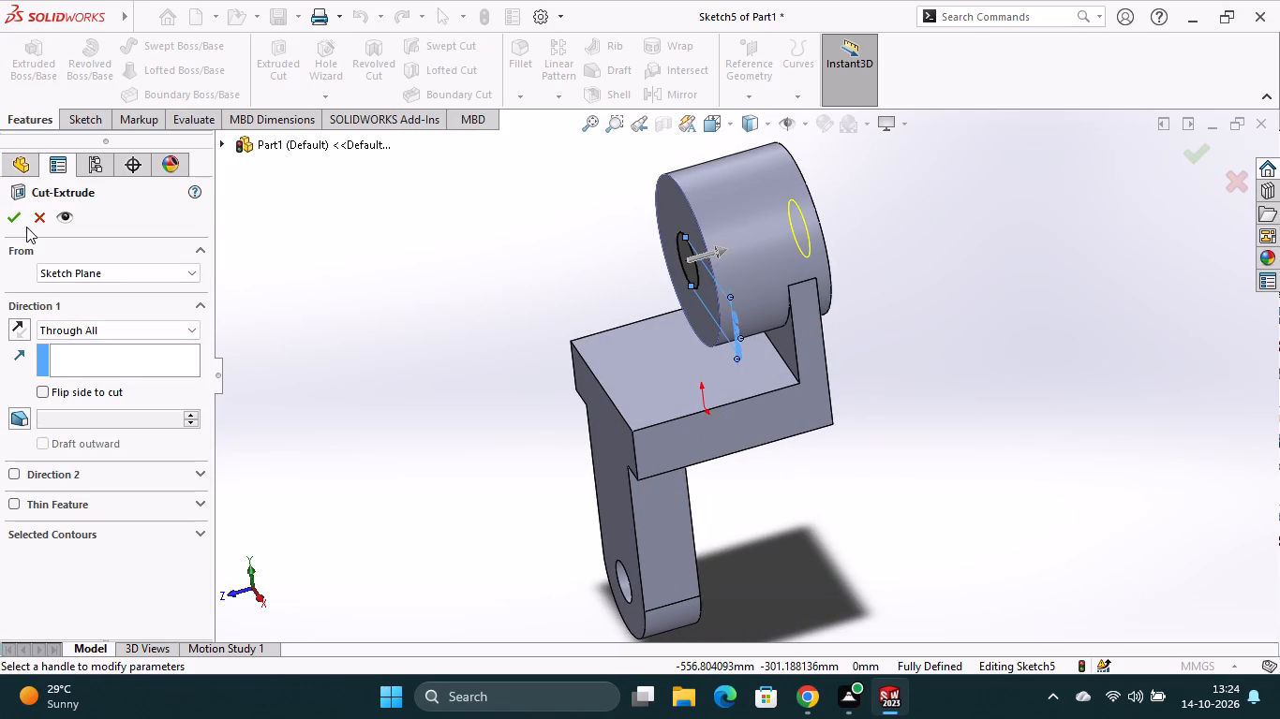
left_click(18, 221)
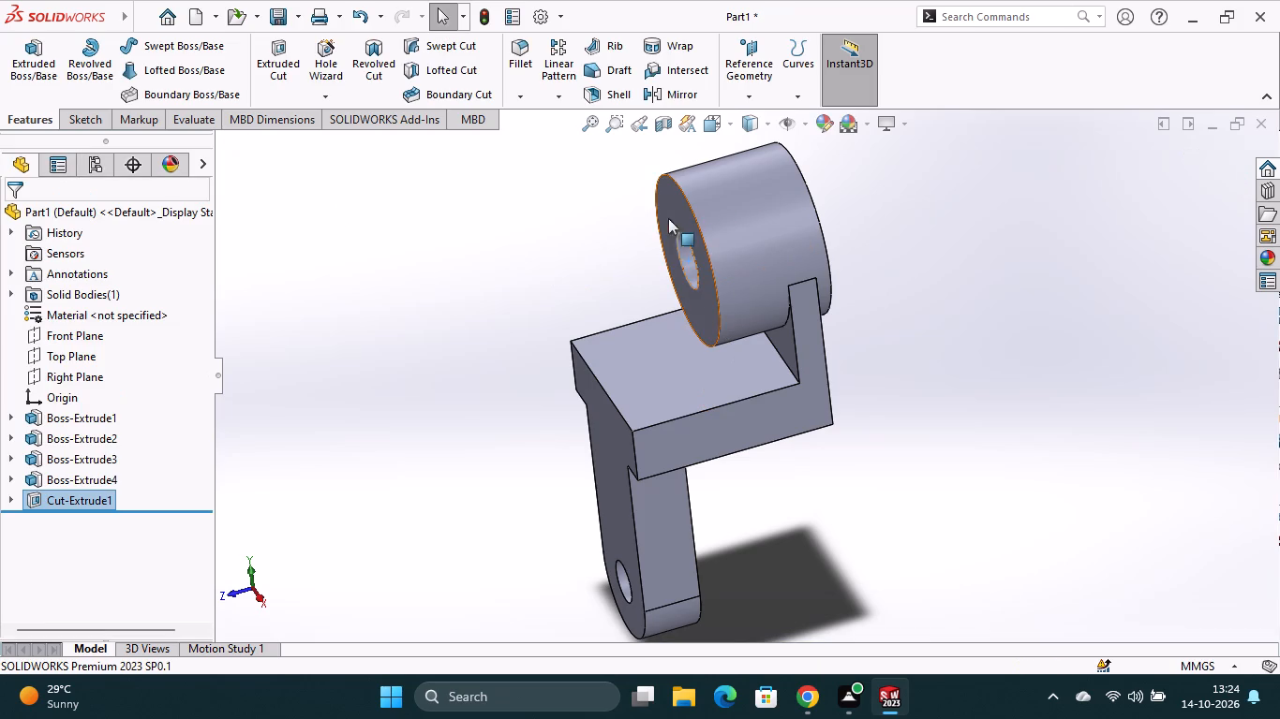
Sketch a circle about 37 mm in diameter on the cylinder's end face over the block, concentric with the bore.
left_click(662, 213)
left_click(756, 160)
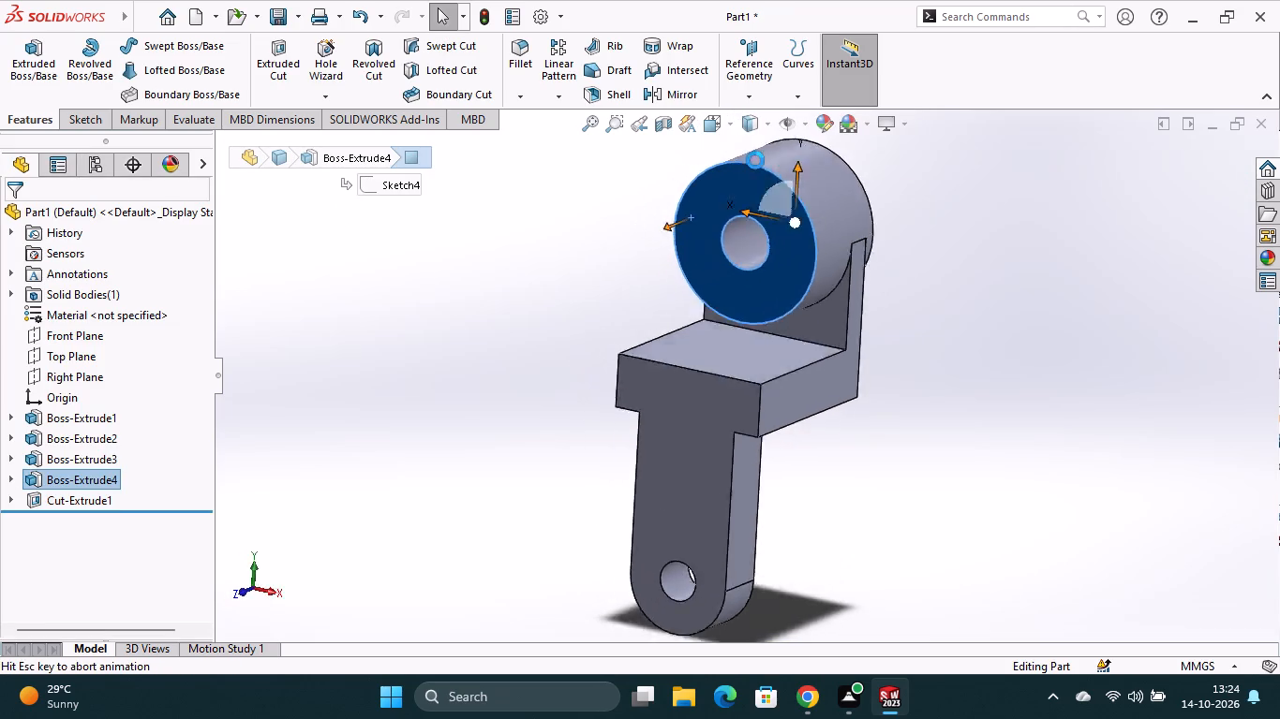
left_click(161, 50)
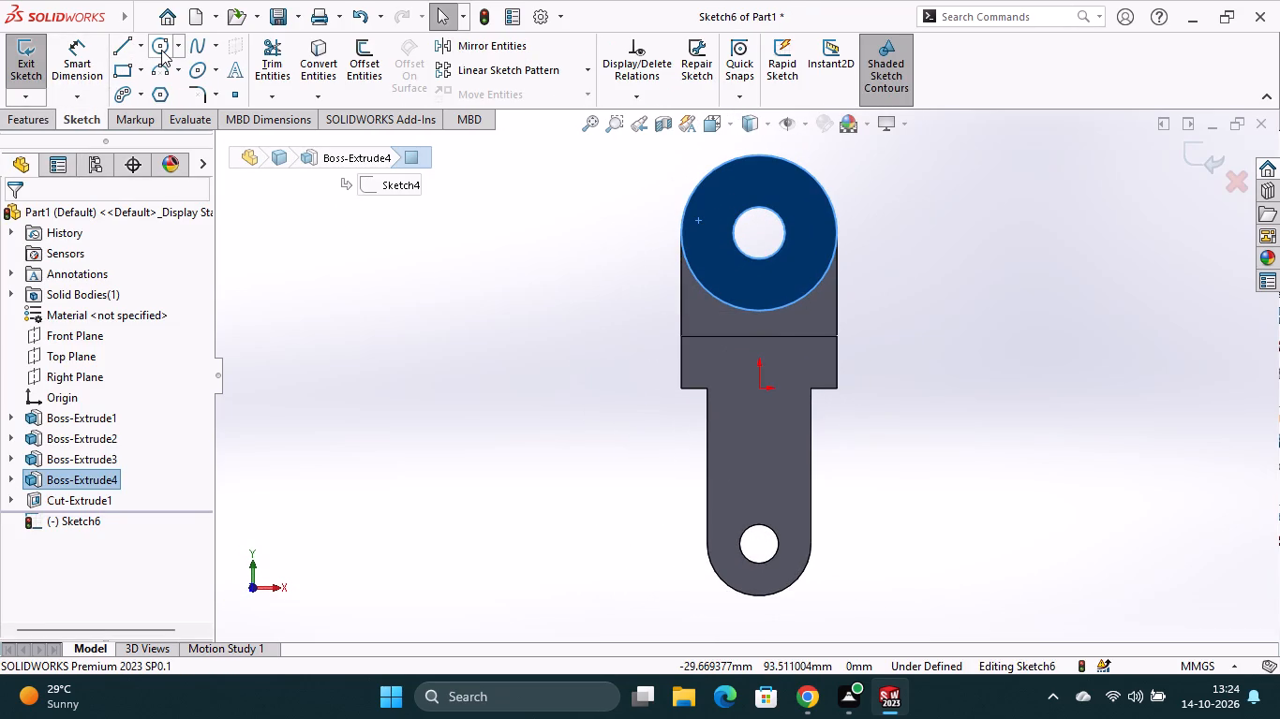
left_click(757, 232)
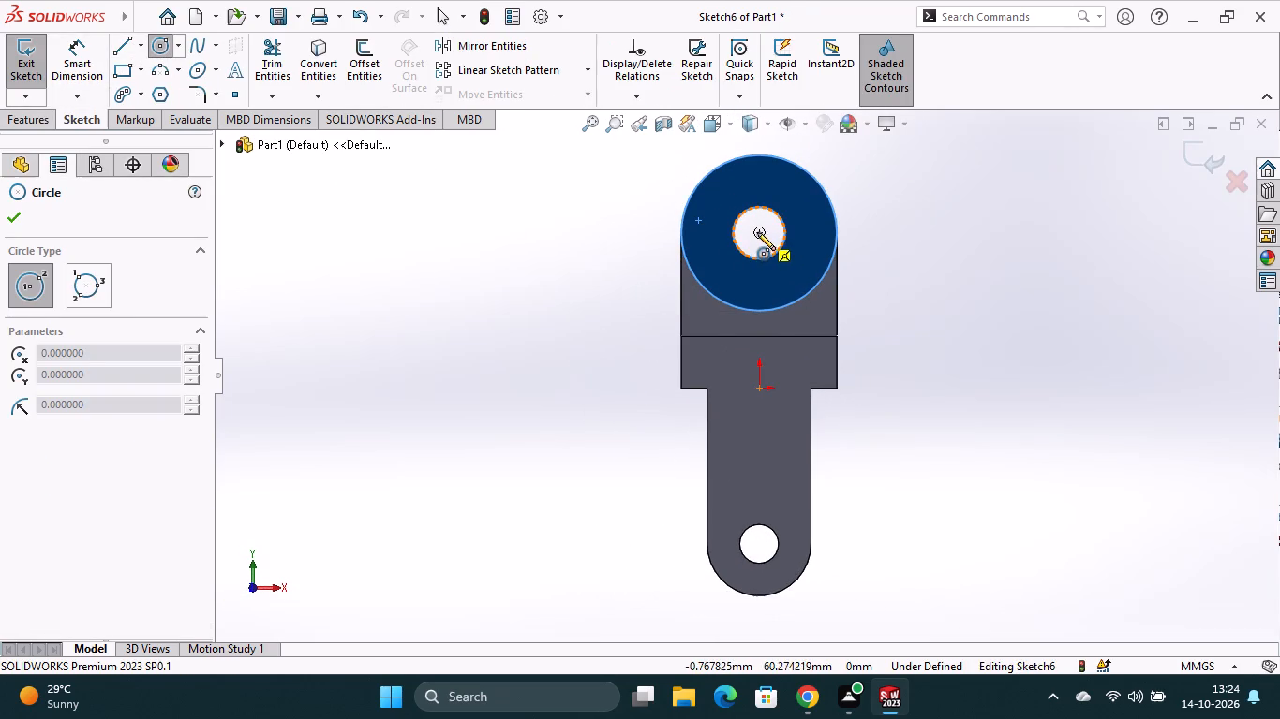
left_click(764, 281)
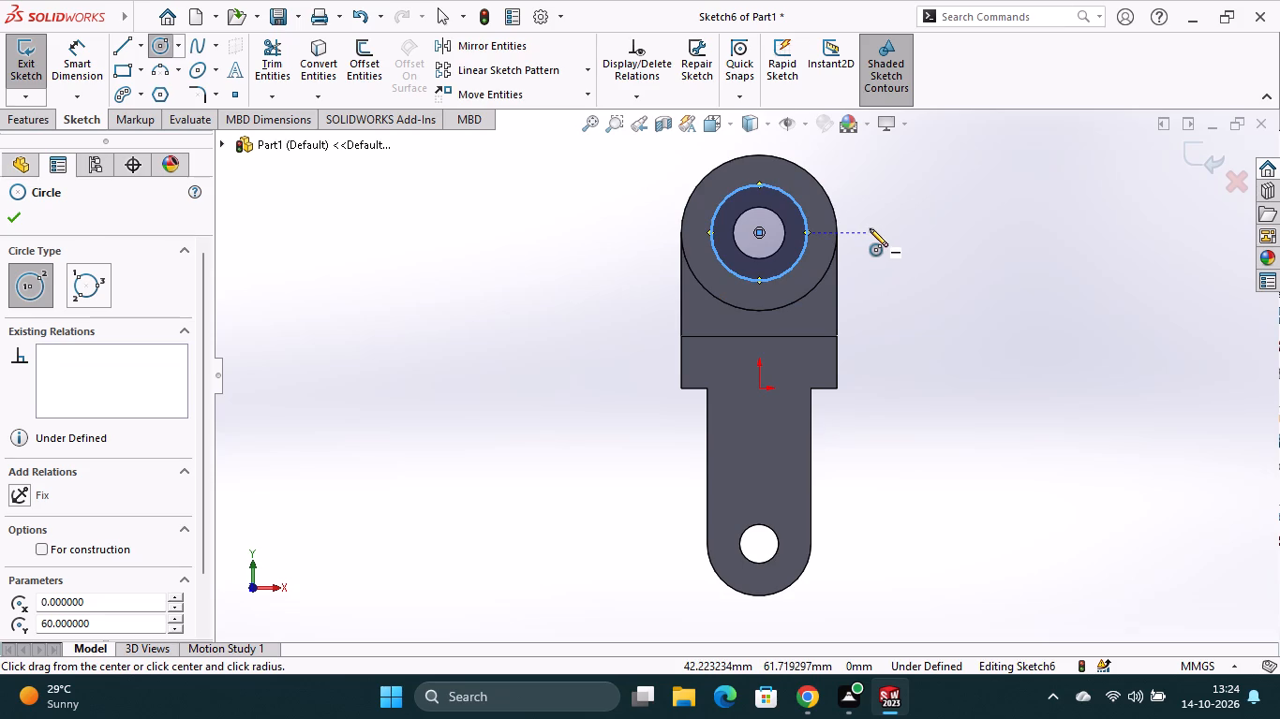
key("Escape")
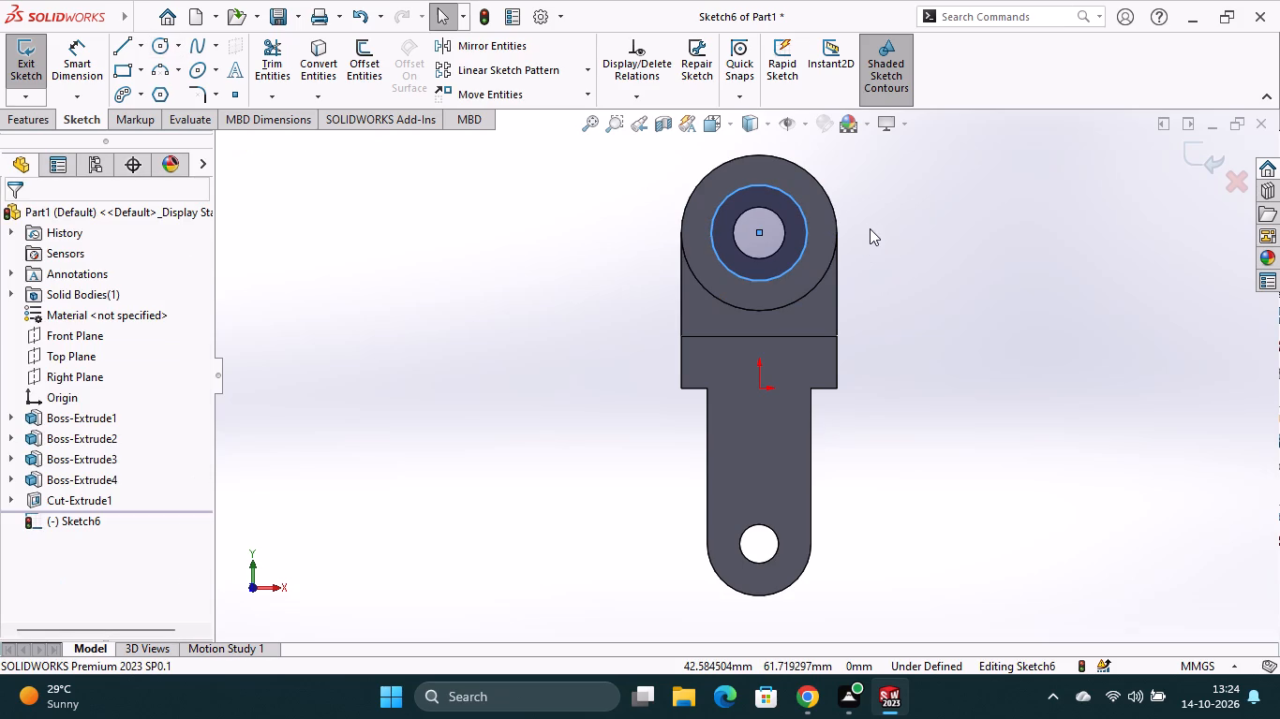
Dimension the circle around the bore as 30 mm in diameter.
left_click(65, 63)
left_click(781, 270)
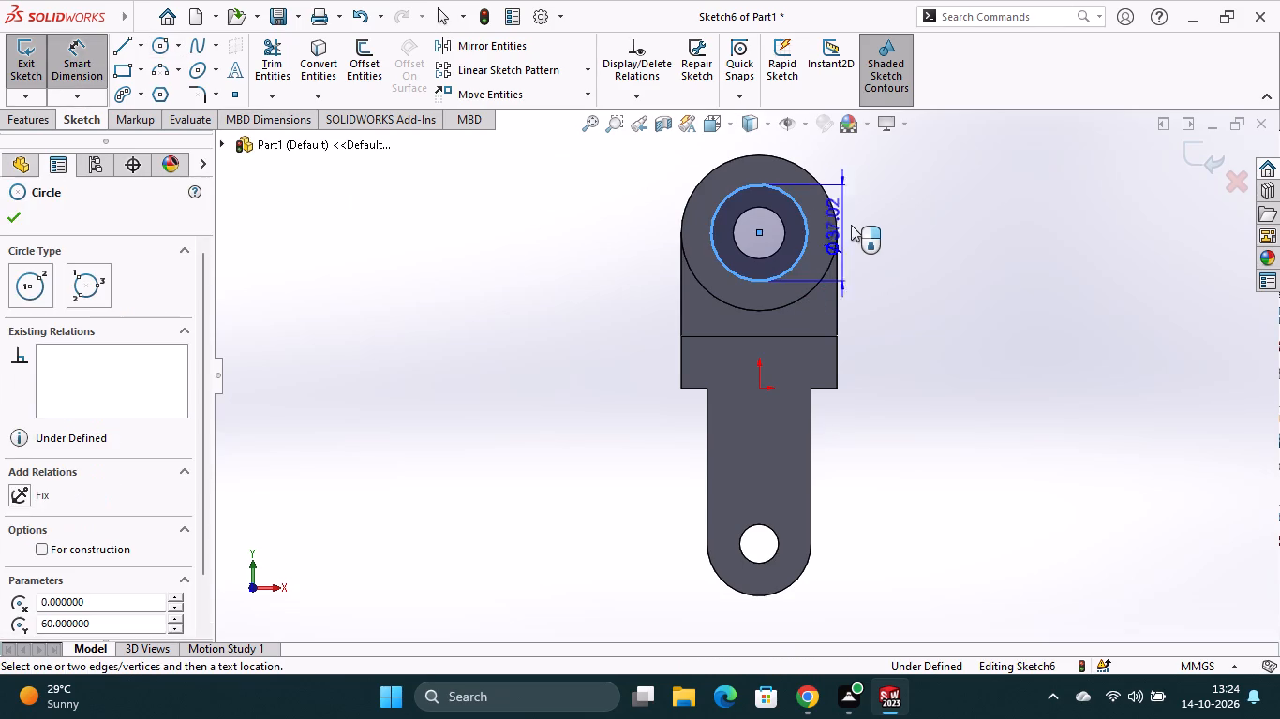
left_click(874, 212)
type("30")
key("Return")
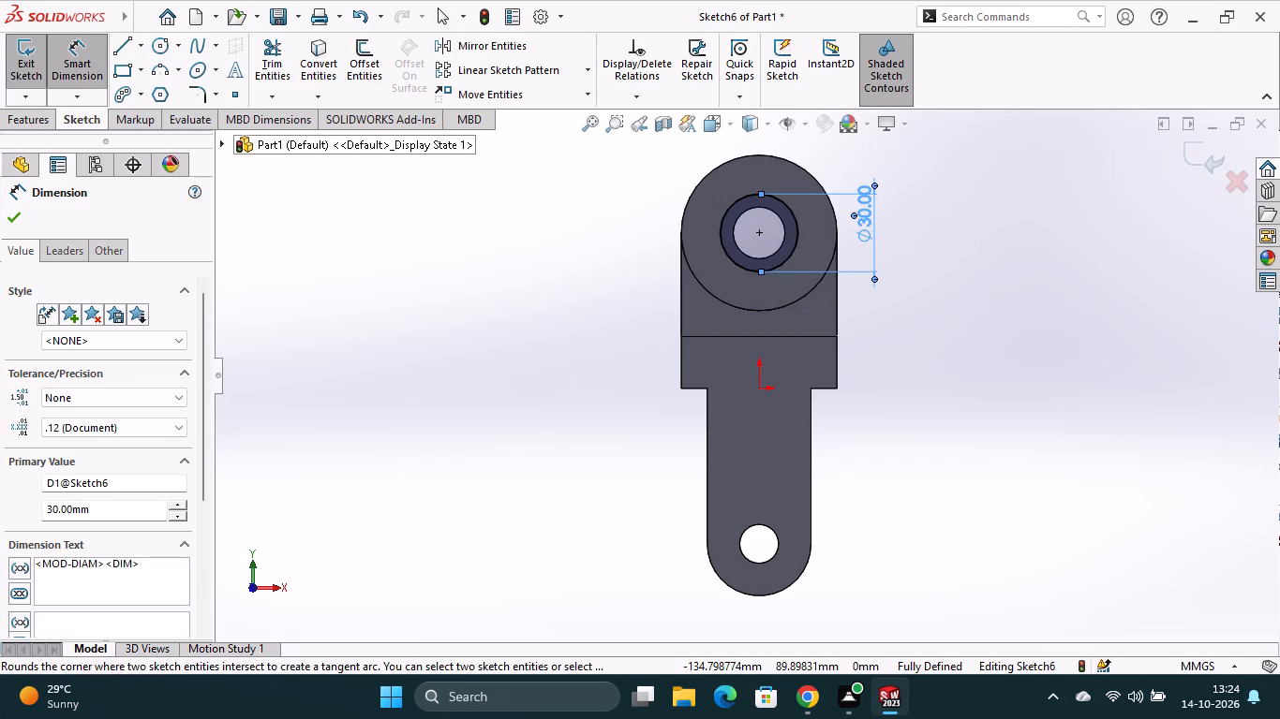
Cut-extrude the 30 mm circle blind to a depth of 6 mm, forming a counterbore in the cylinder's end face.
left_click(38, 122)
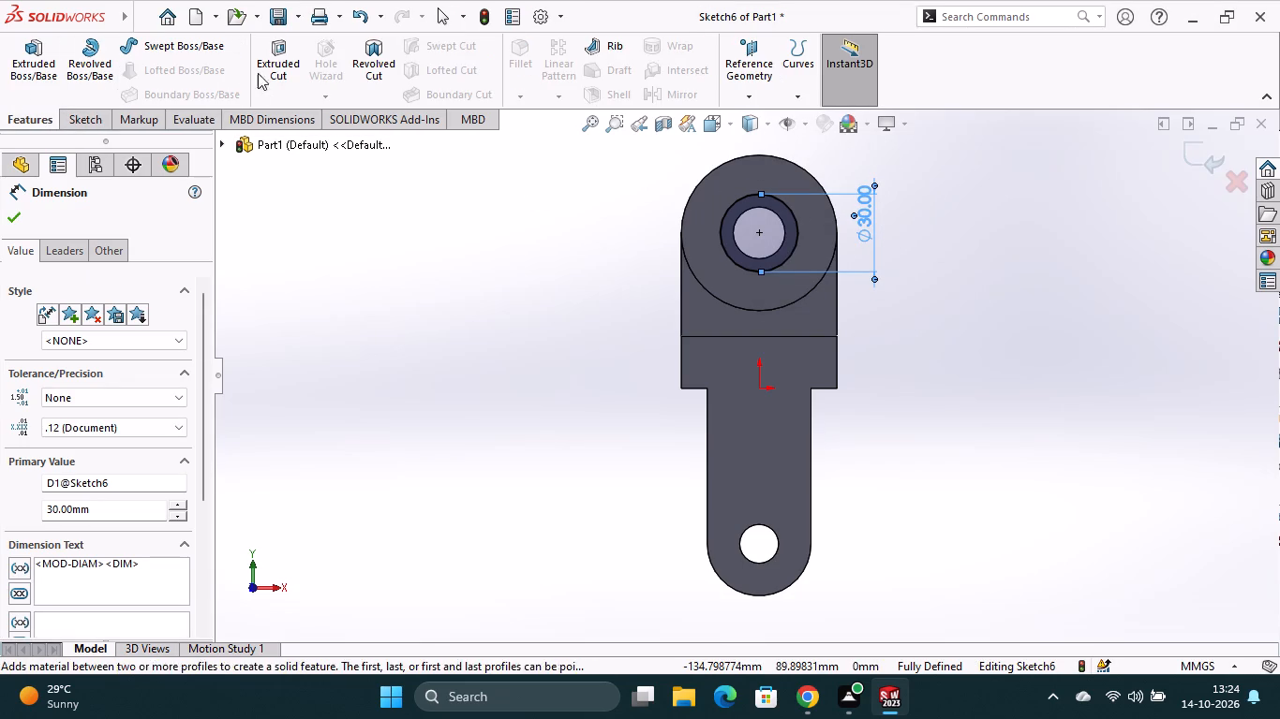
left_click(276, 81)
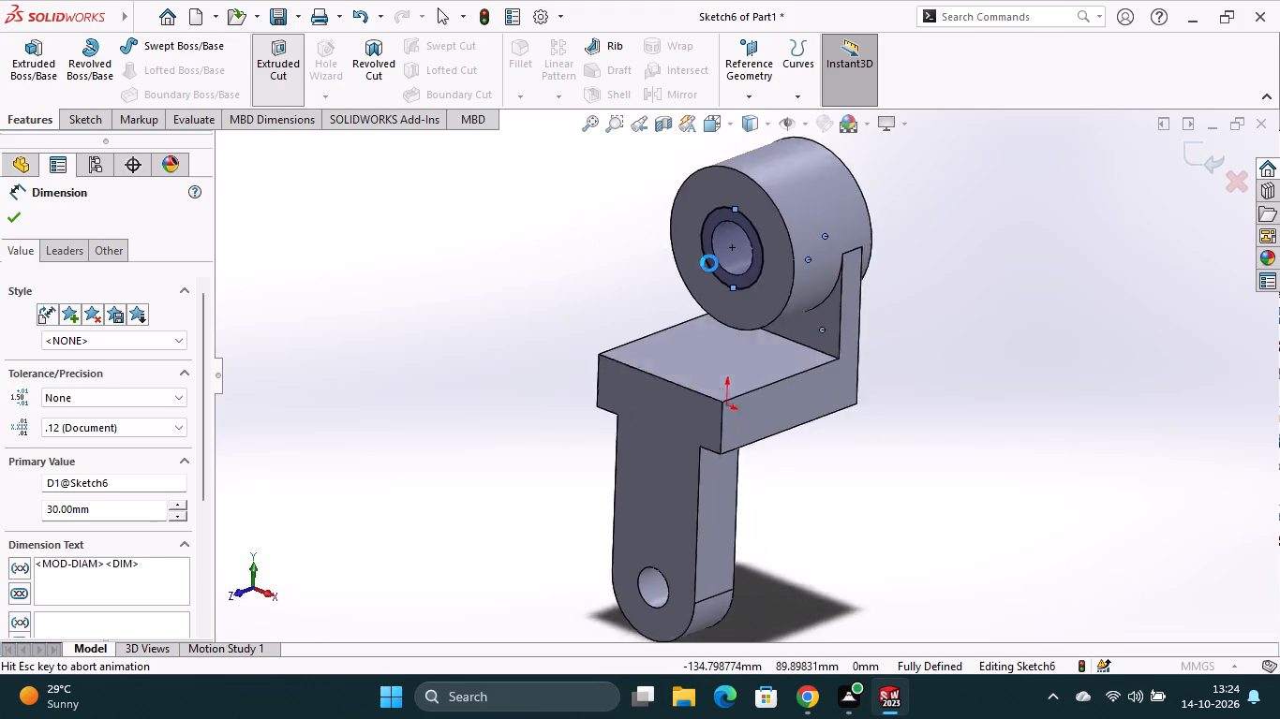
left_click(117, 330)
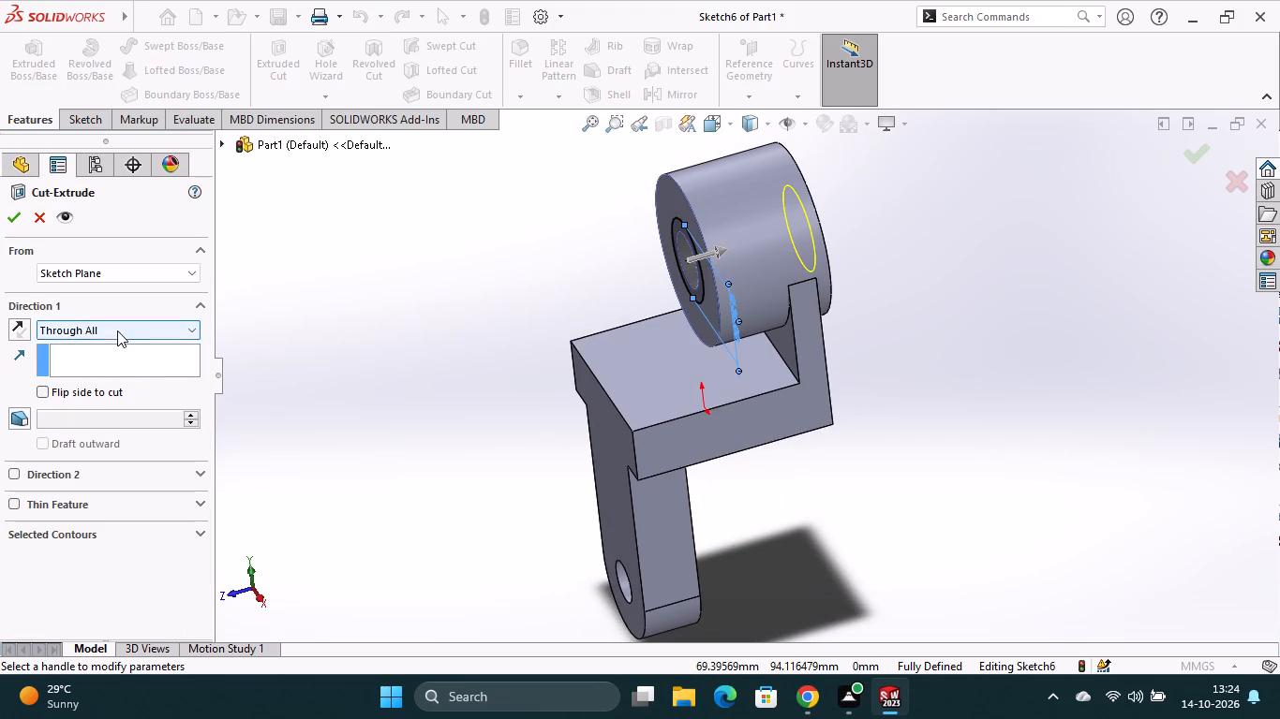
left_click(104, 345)
left_click(108, 396)
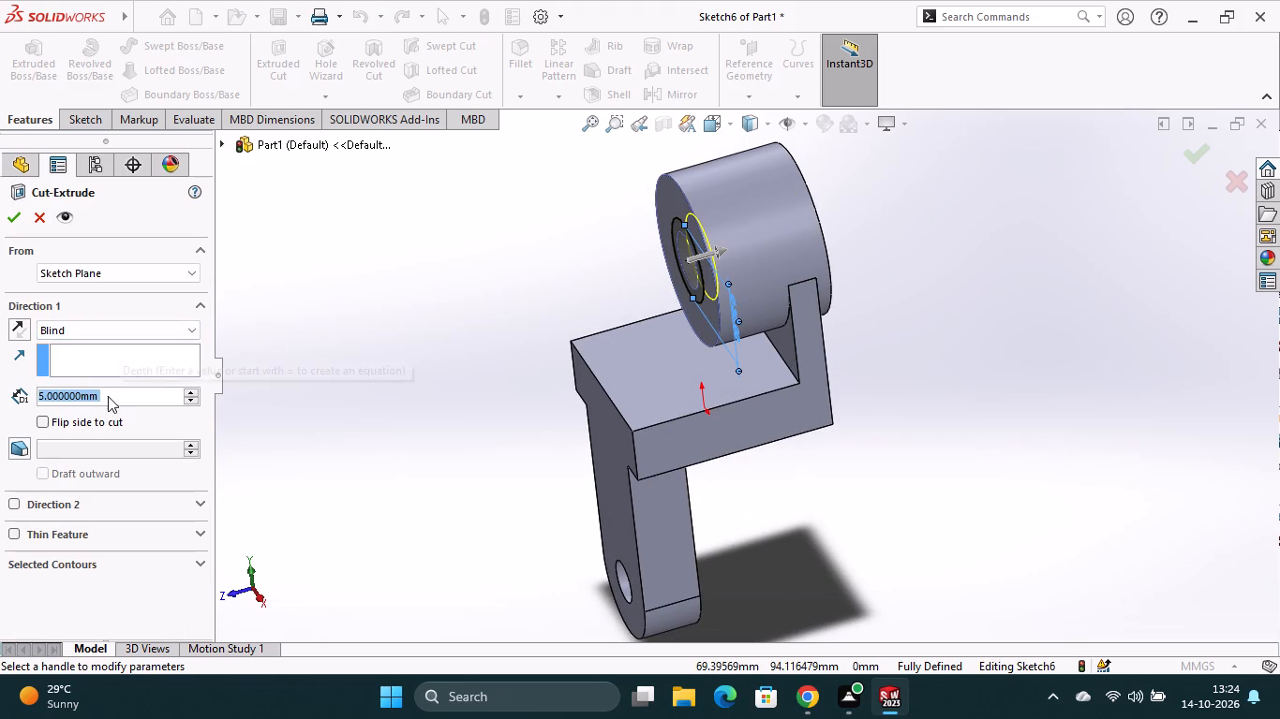
left_click_drag(109, 395, 127, 397)
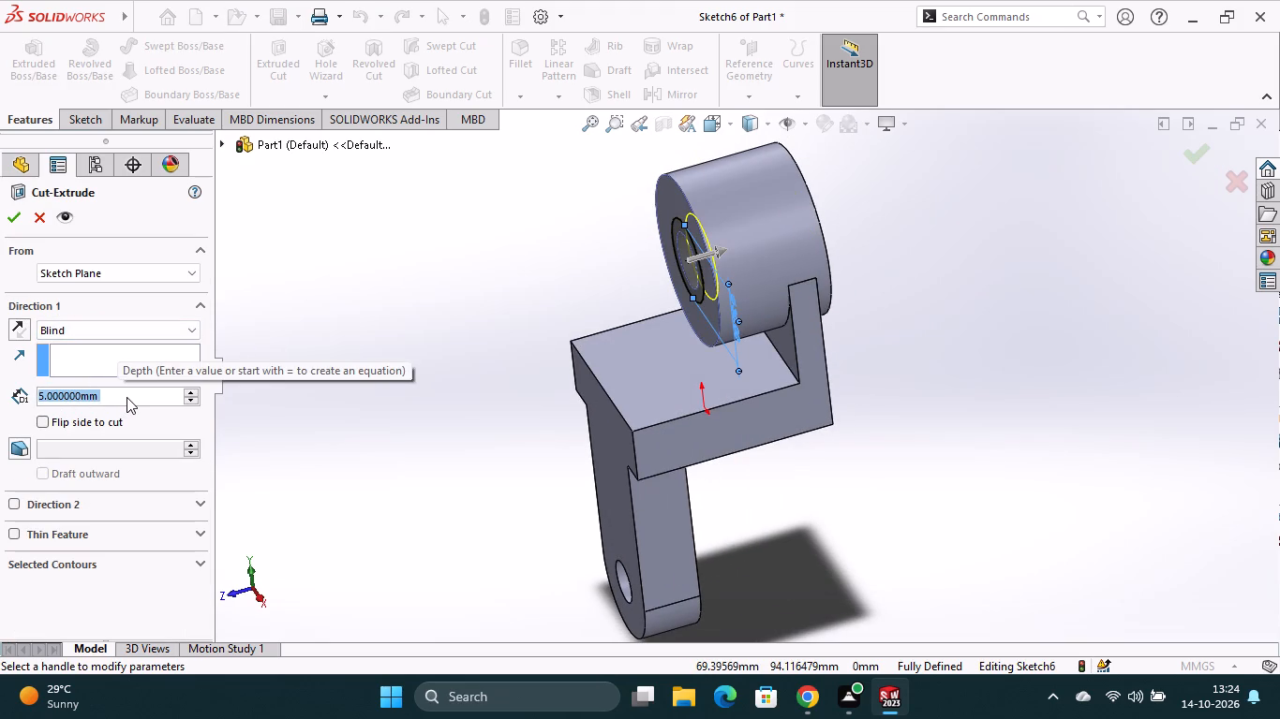
key("6")
key("Return")
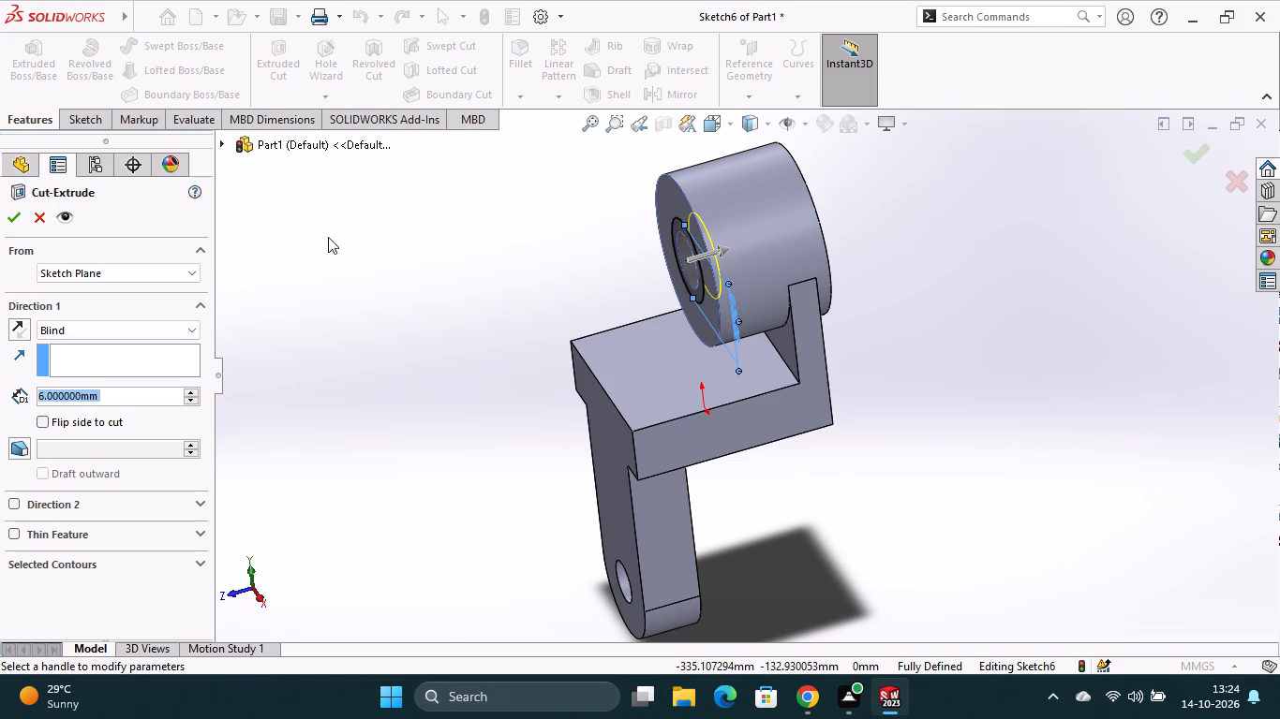
left_click(14, 217)
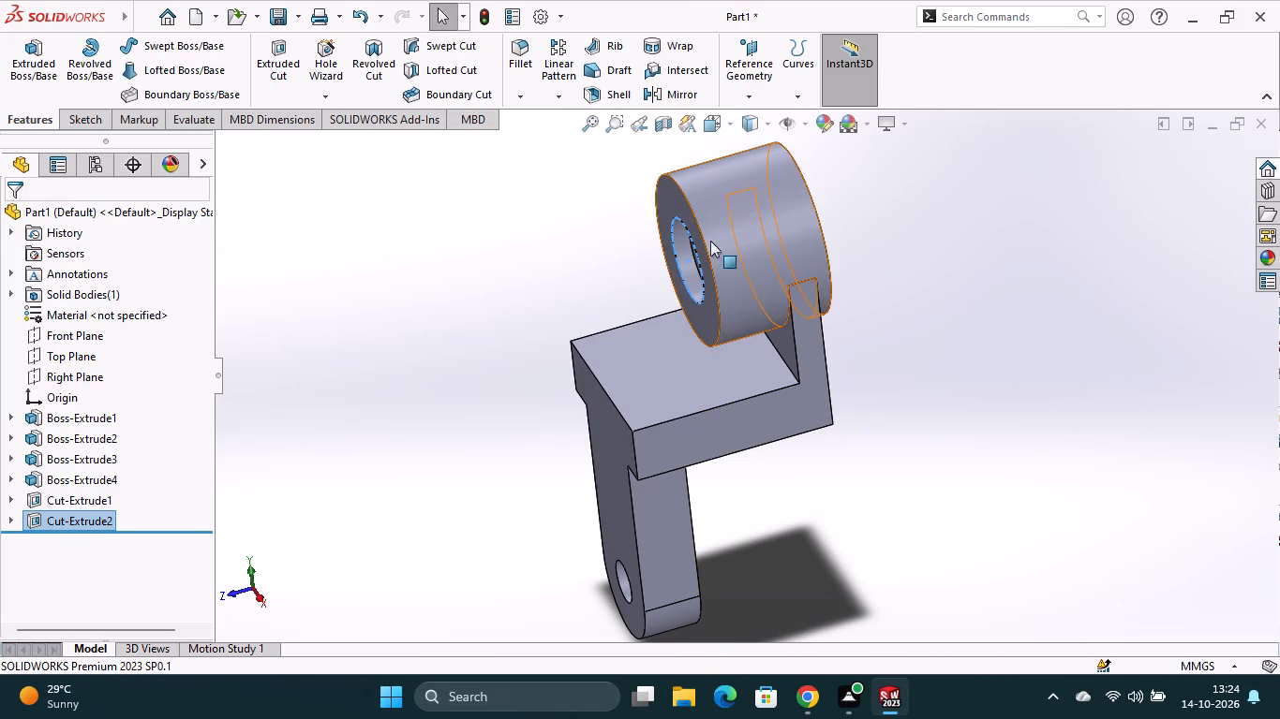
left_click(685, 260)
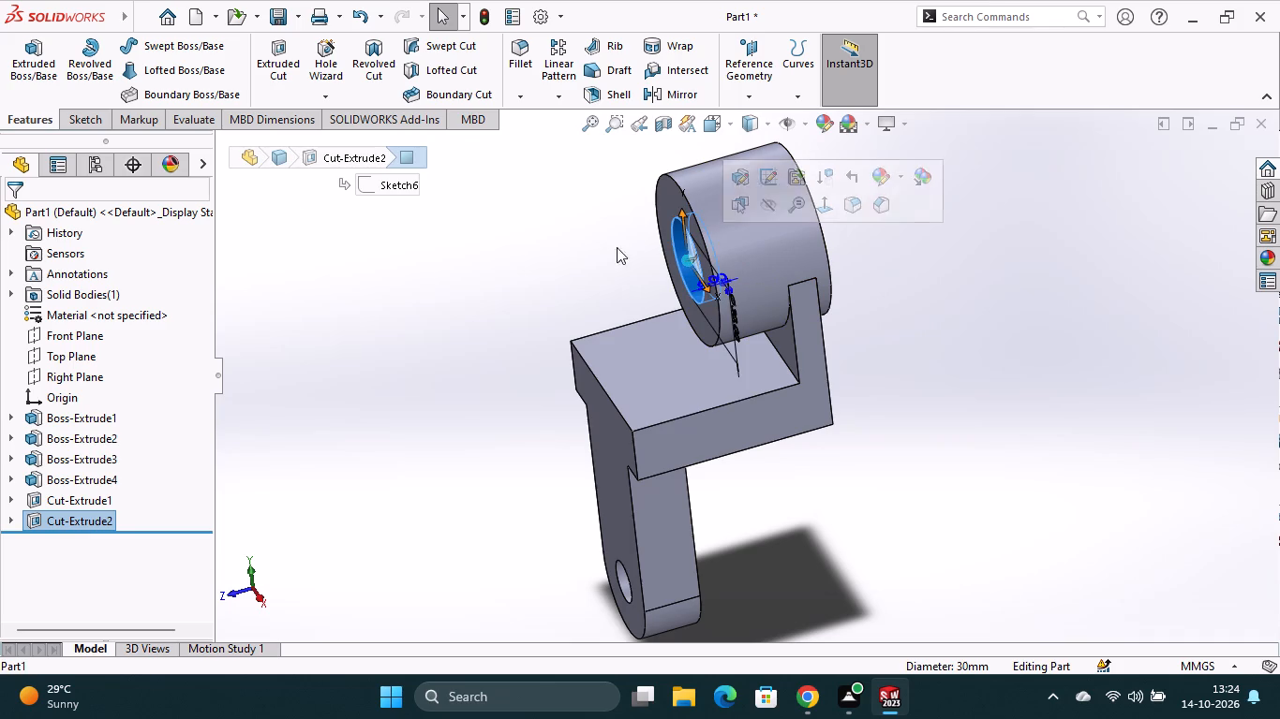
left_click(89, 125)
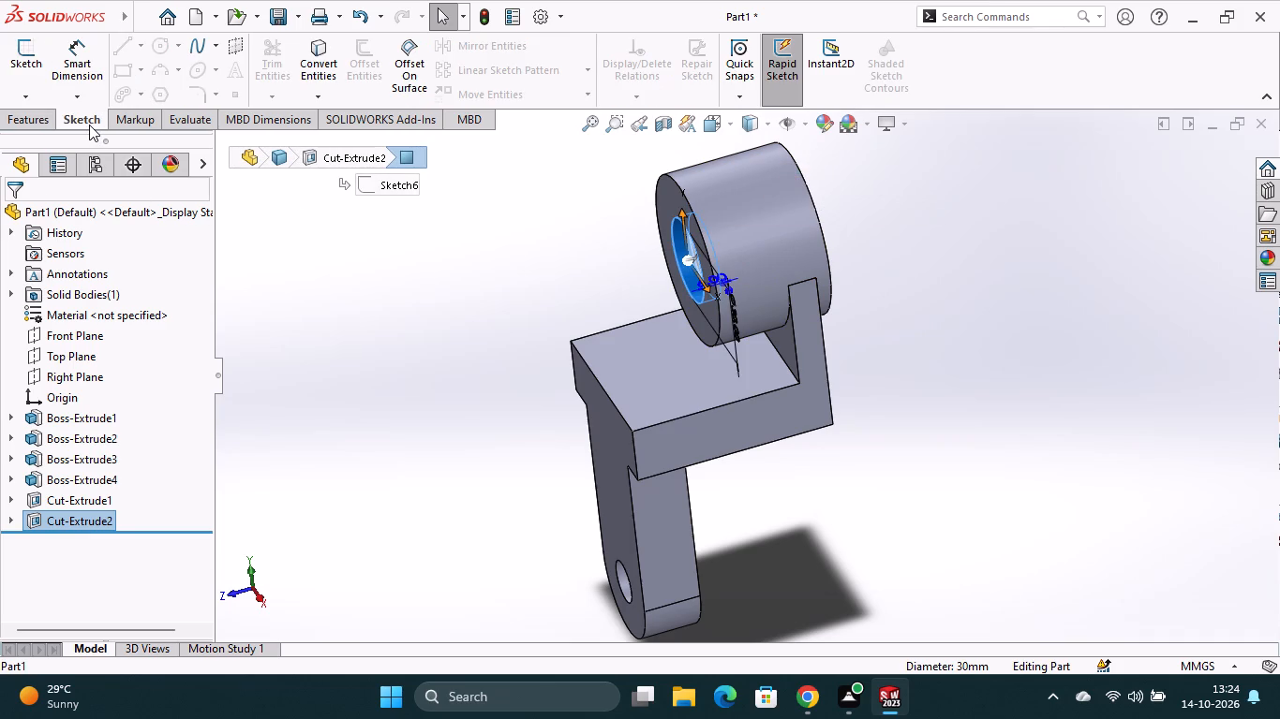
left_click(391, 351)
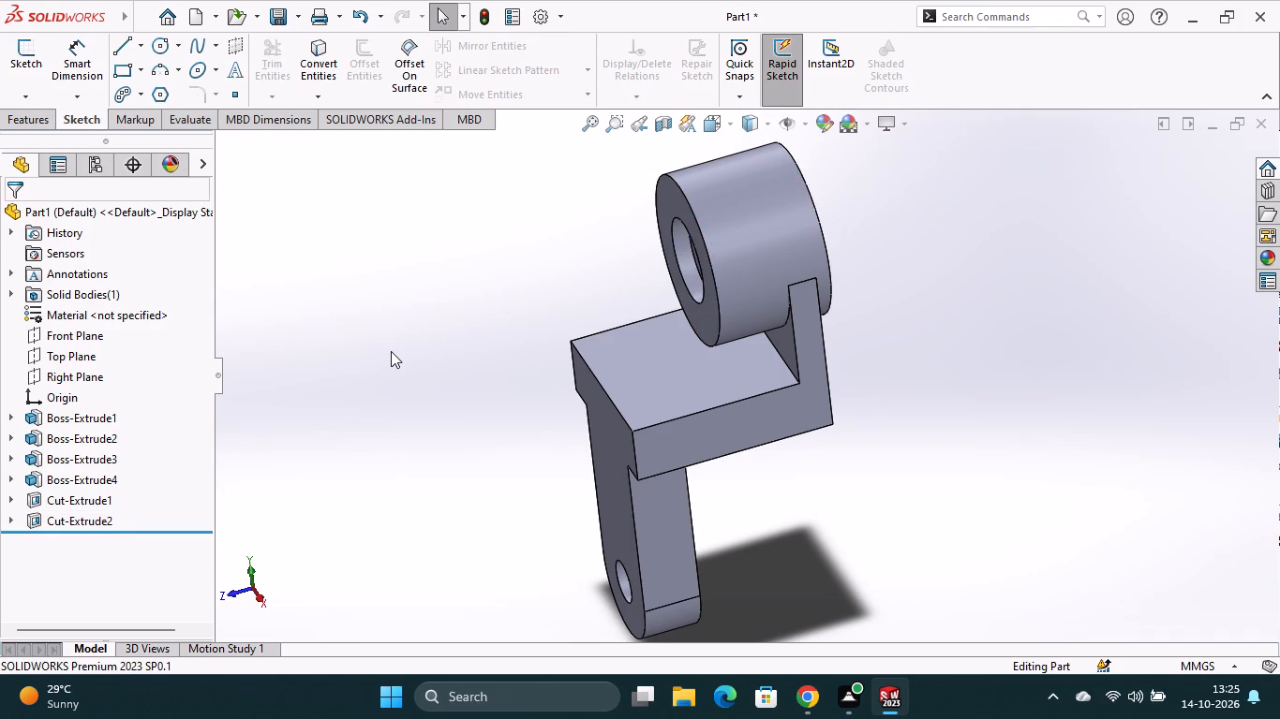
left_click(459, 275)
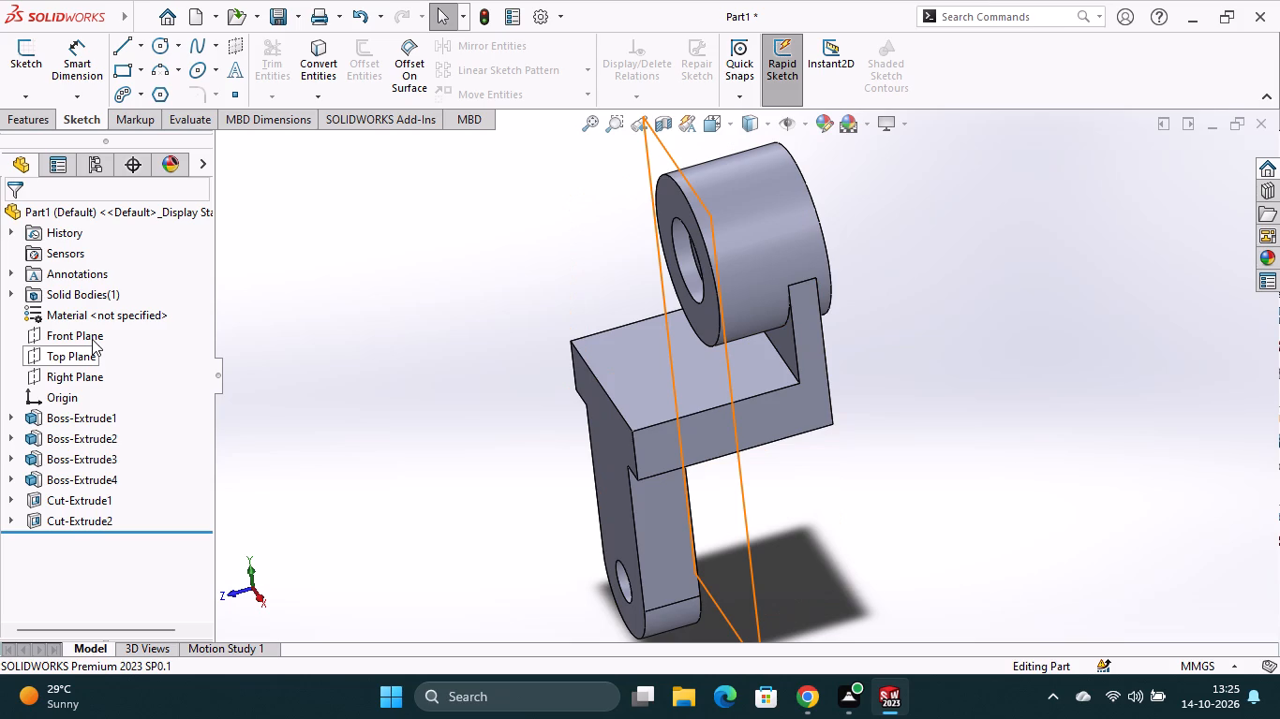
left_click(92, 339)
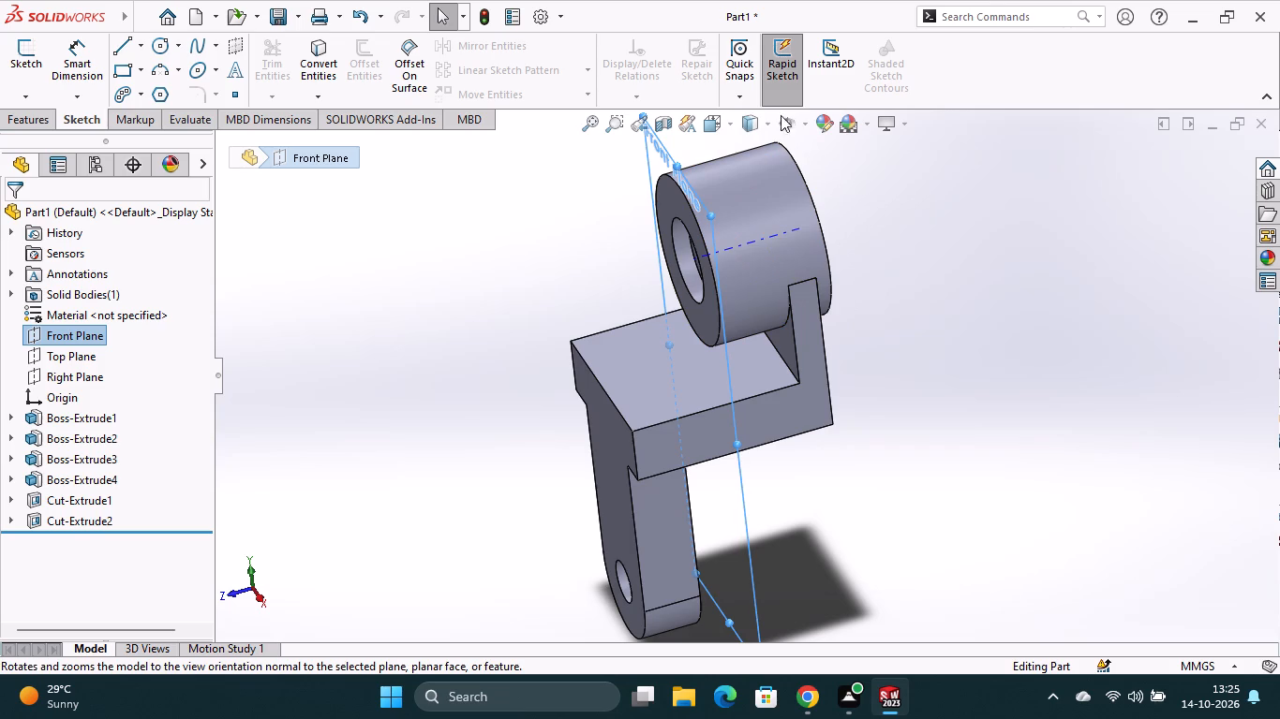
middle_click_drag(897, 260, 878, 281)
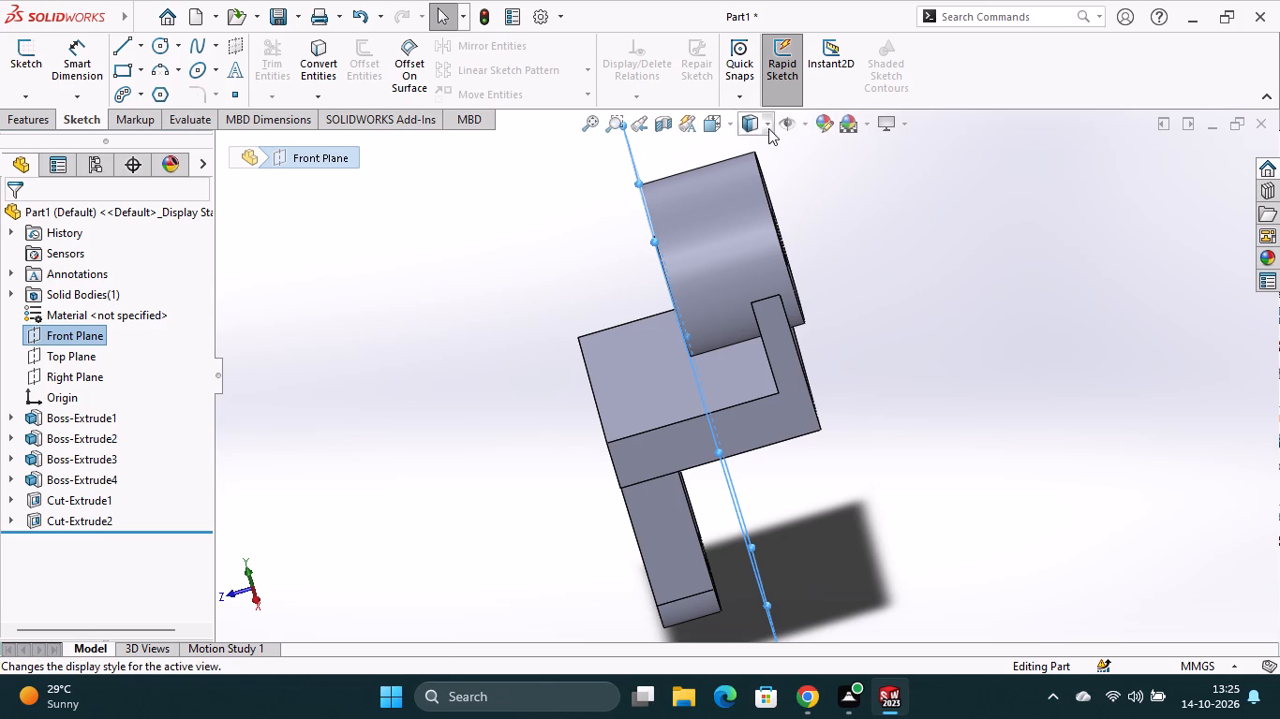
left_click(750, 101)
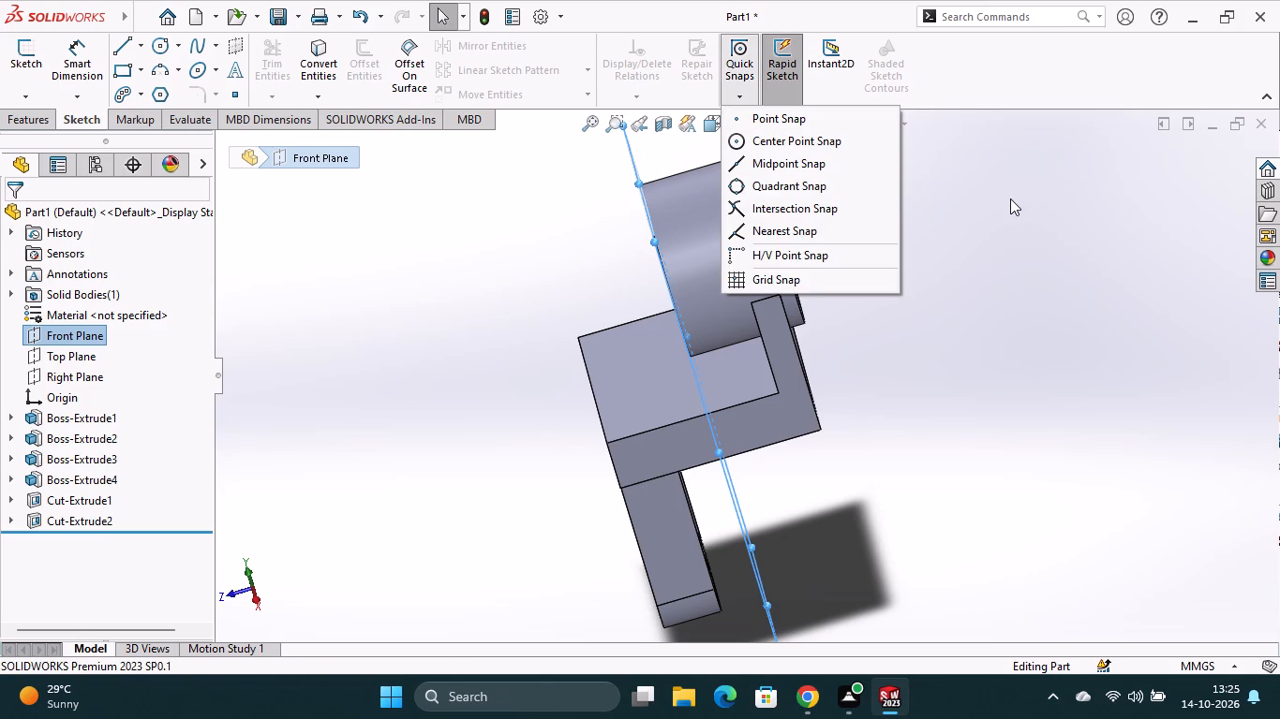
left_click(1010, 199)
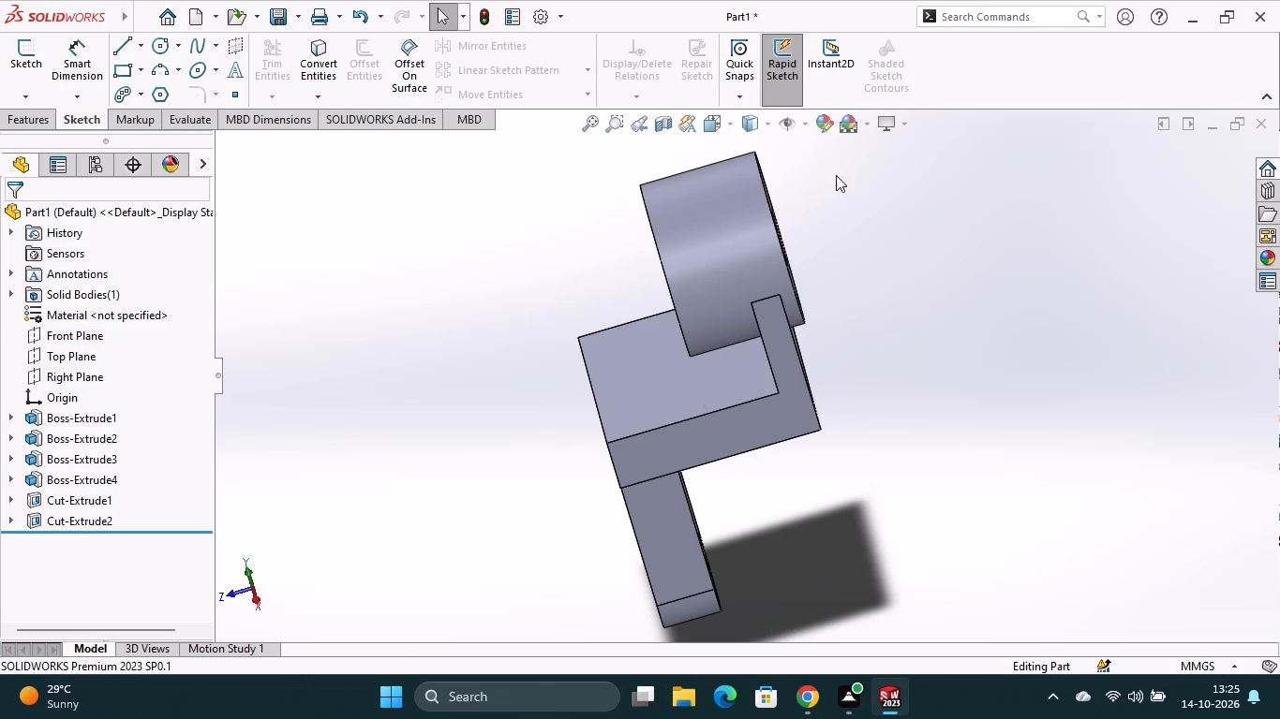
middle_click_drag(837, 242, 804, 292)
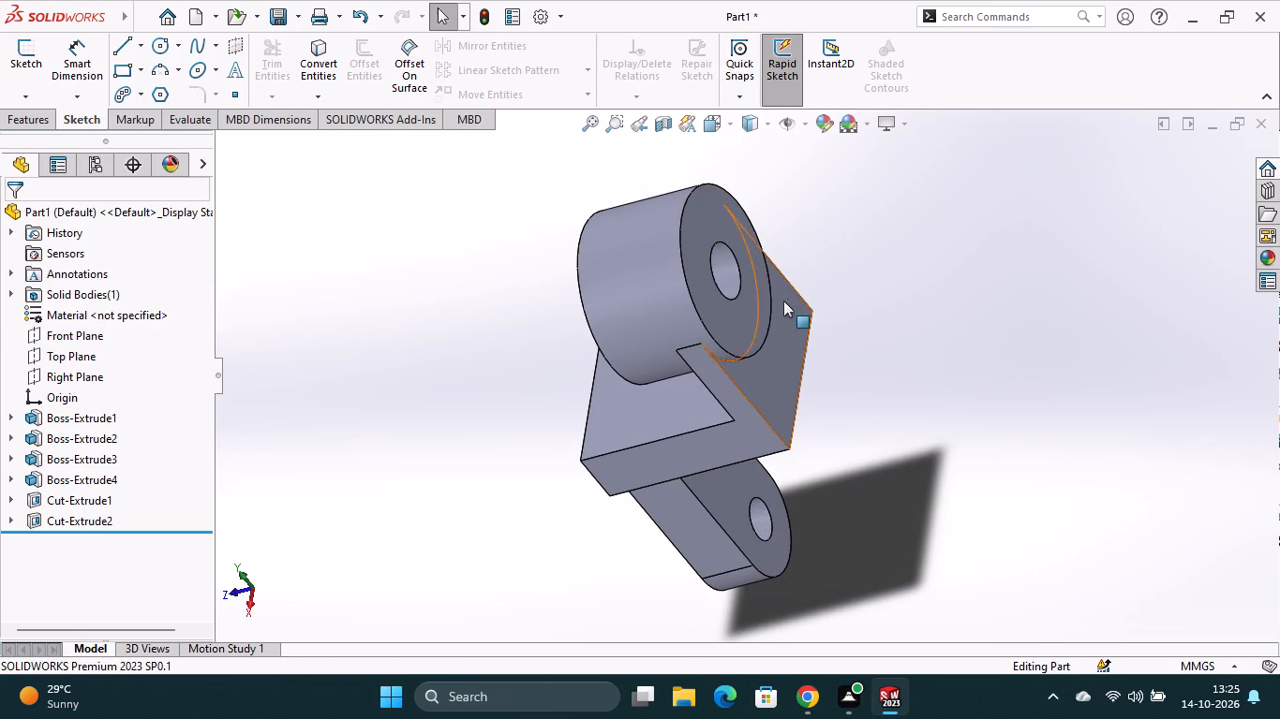
Sketch a circle about 40 mm in diameter on the cylinder's end face on the upright side, concentric with the bore.
left_click(757, 307)
left_click(841, 255)
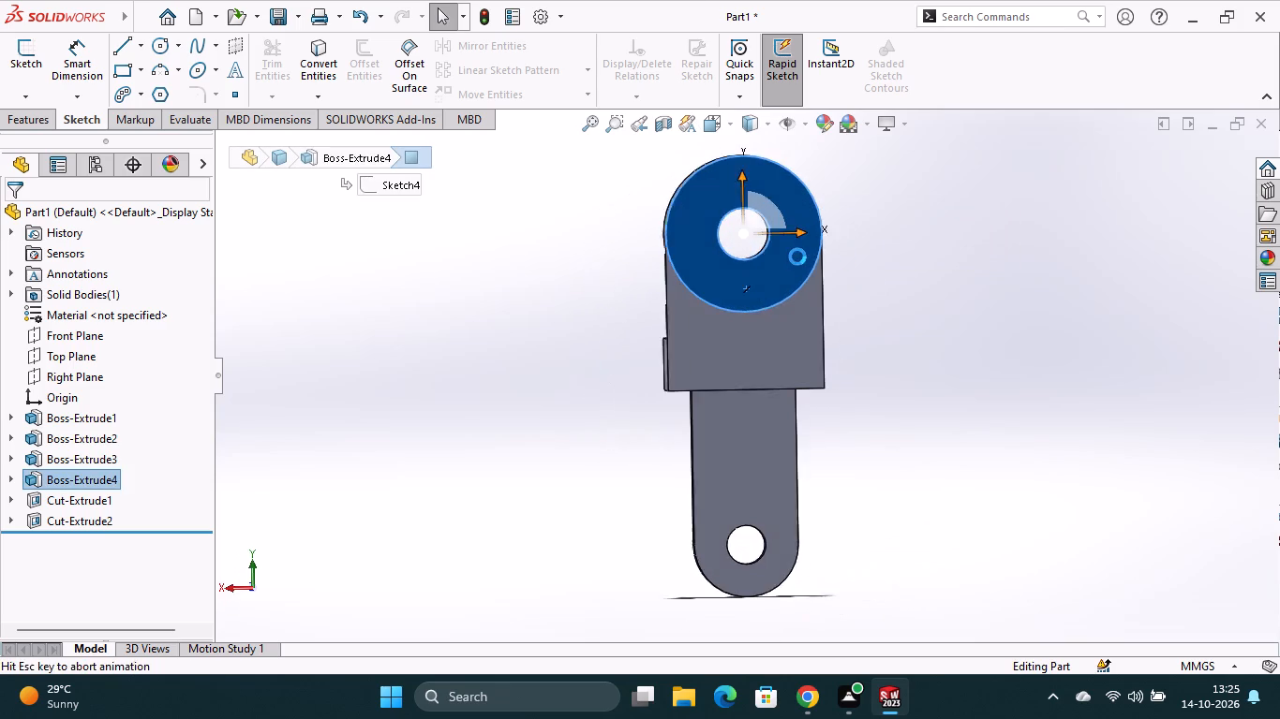
left_click(161, 45)
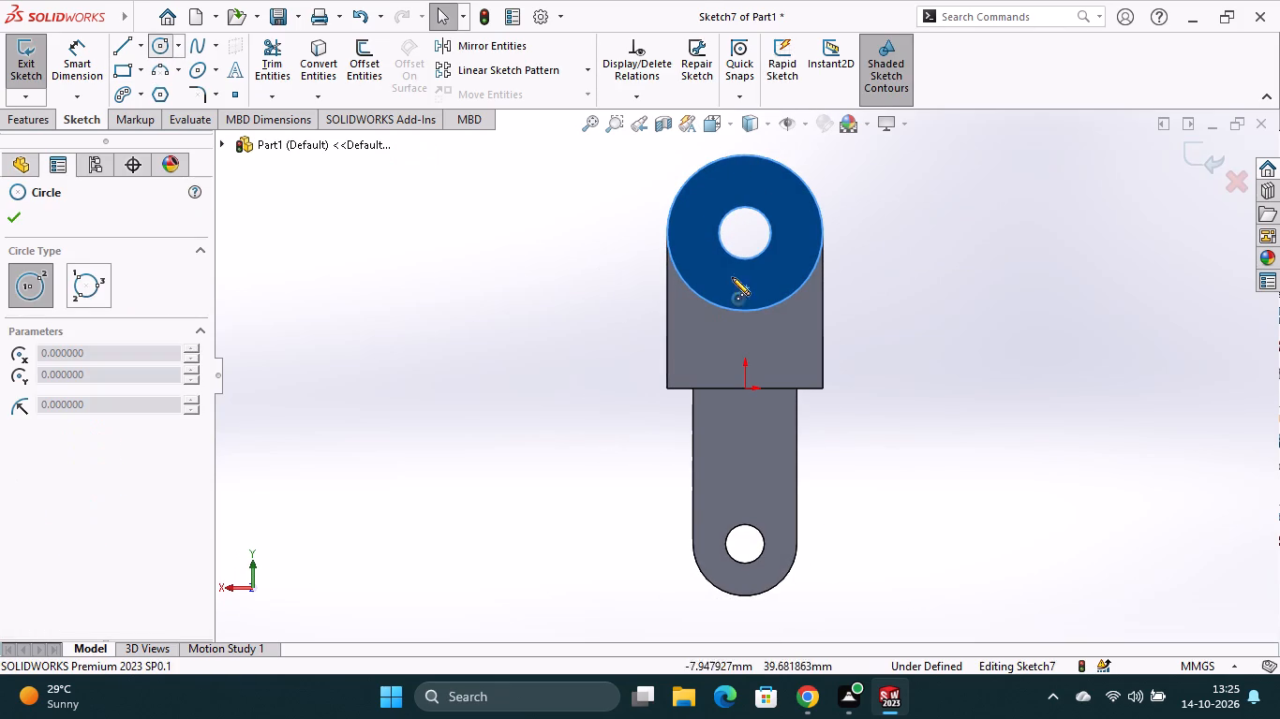
left_click(746, 234)
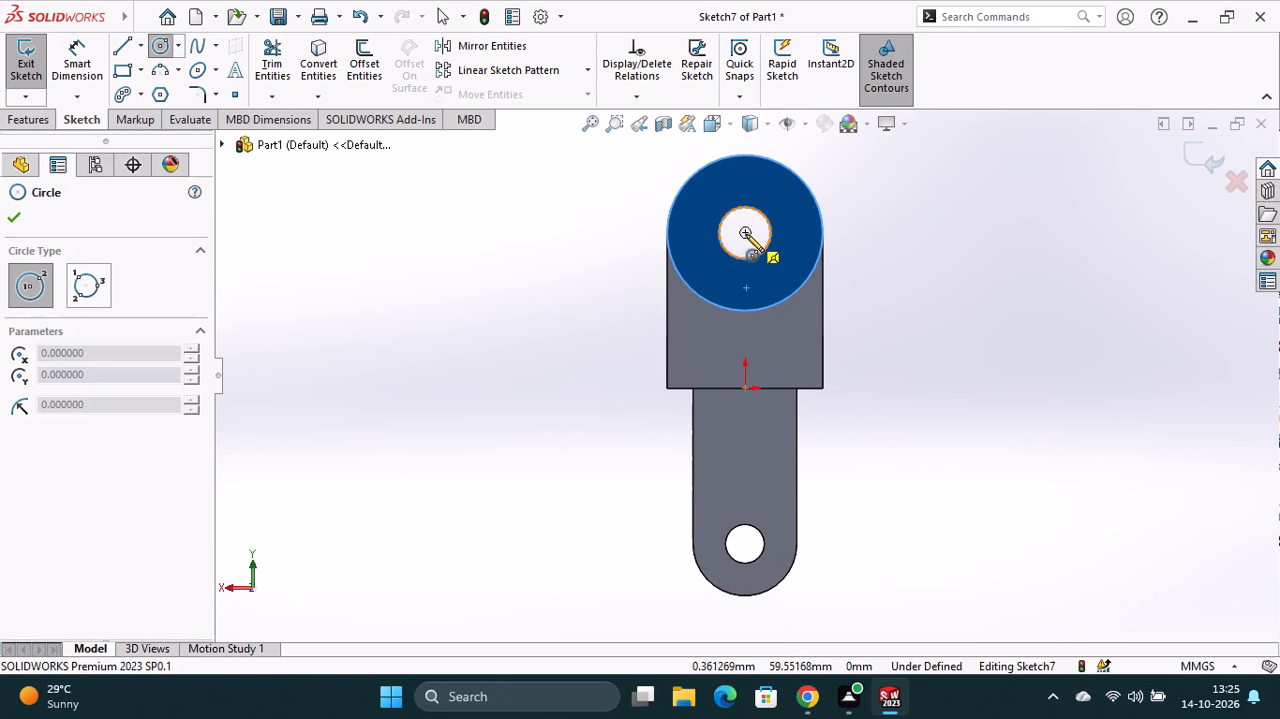
left_click(762, 282)
key("Escape")
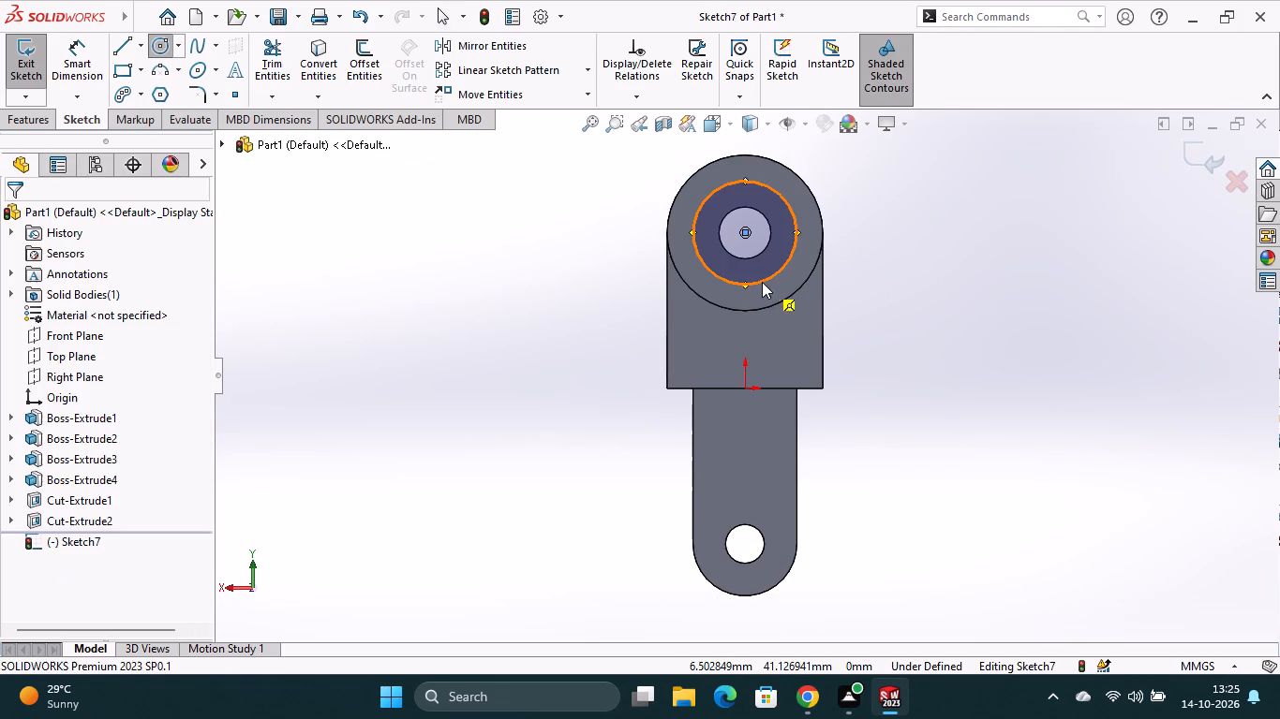
Dimension the new circle around the bore as 30 mm in diameter.
left_click(93, 59)
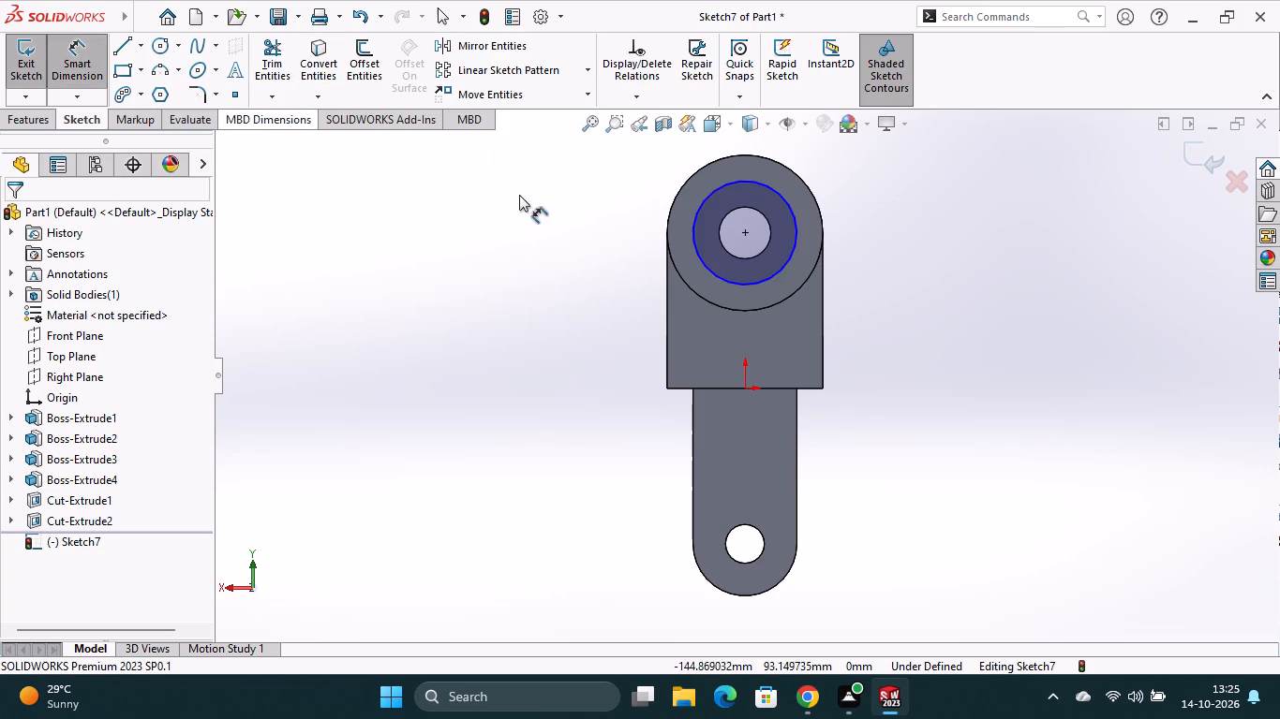
left_click(796, 234)
left_click(853, 216)
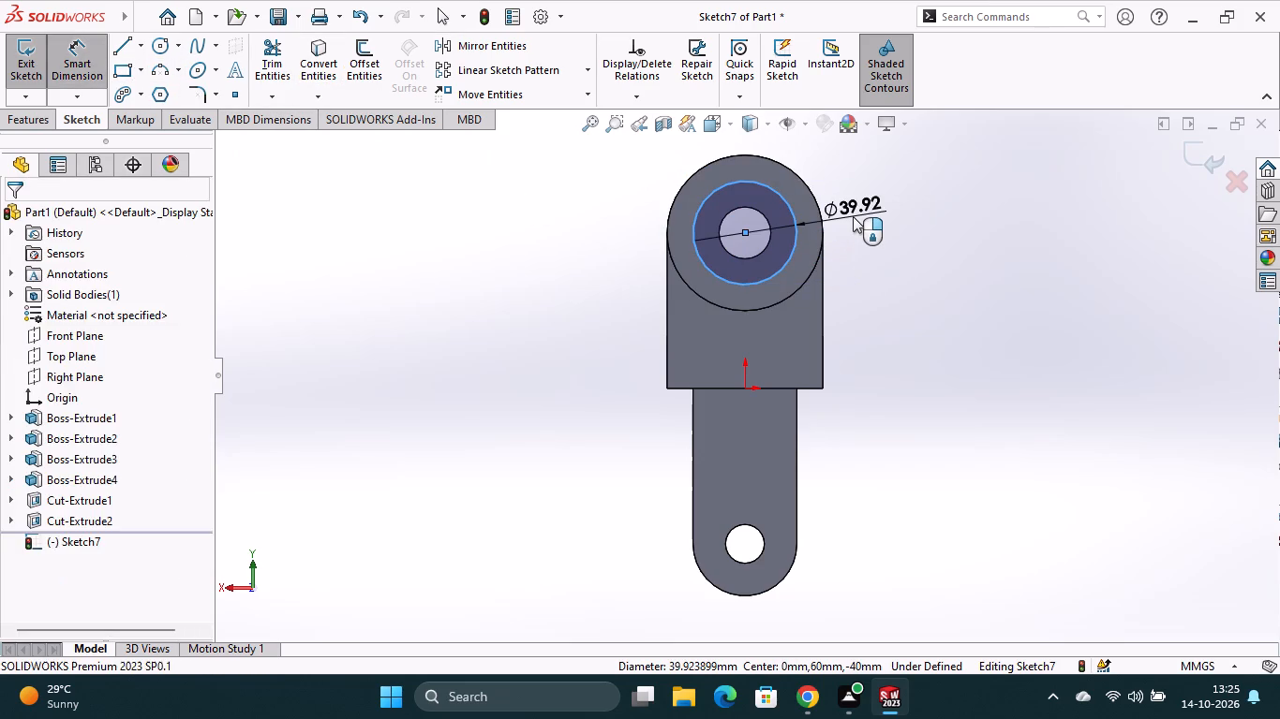
type("20")
key("BackSpace")
key("BackSpace")
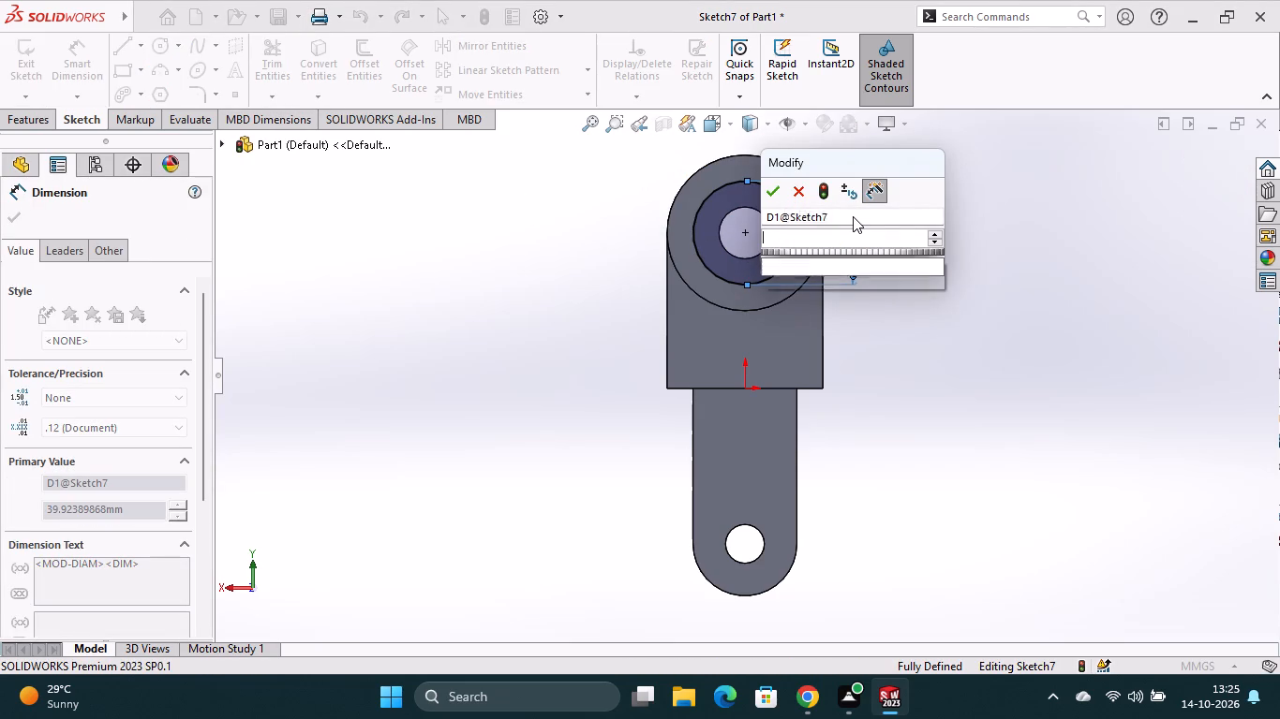
type("30")
key("Return")
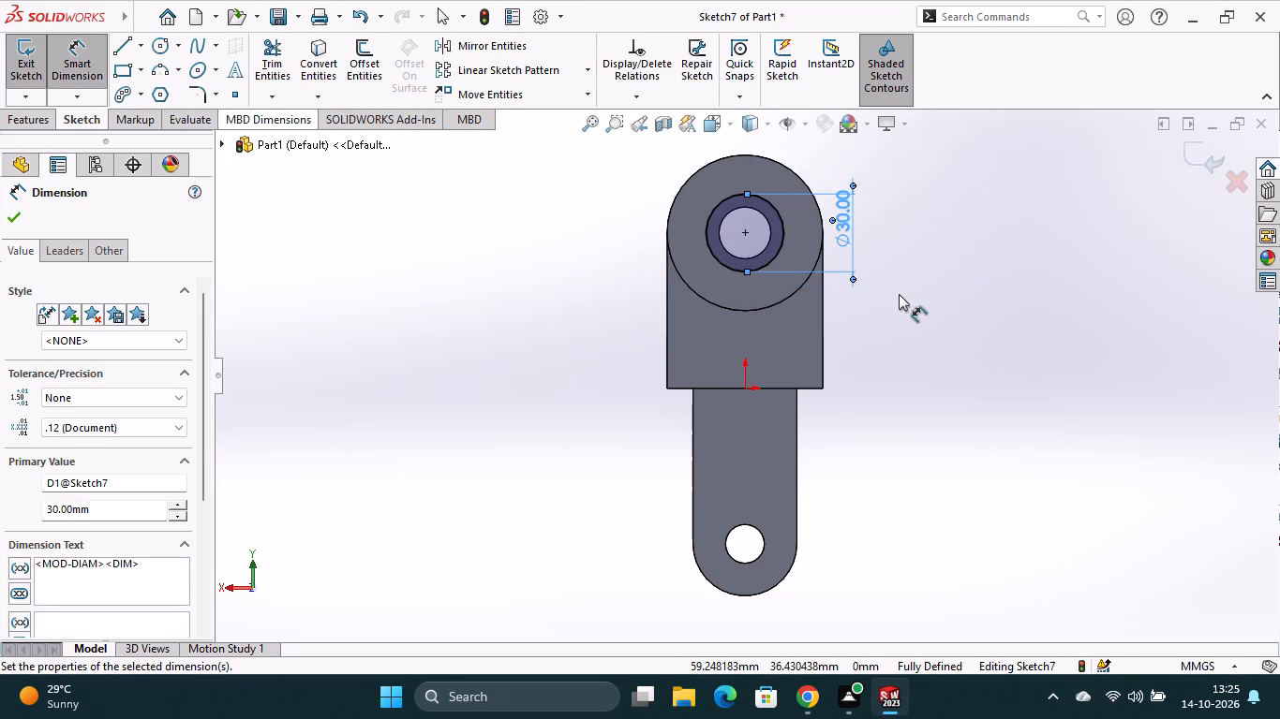
Cut-extrude the 30 mm circle blind to a depth of 6 mm, counterboring the cylinder's upright-side end face.
left_click(44, 122)
left_click(275, 83)
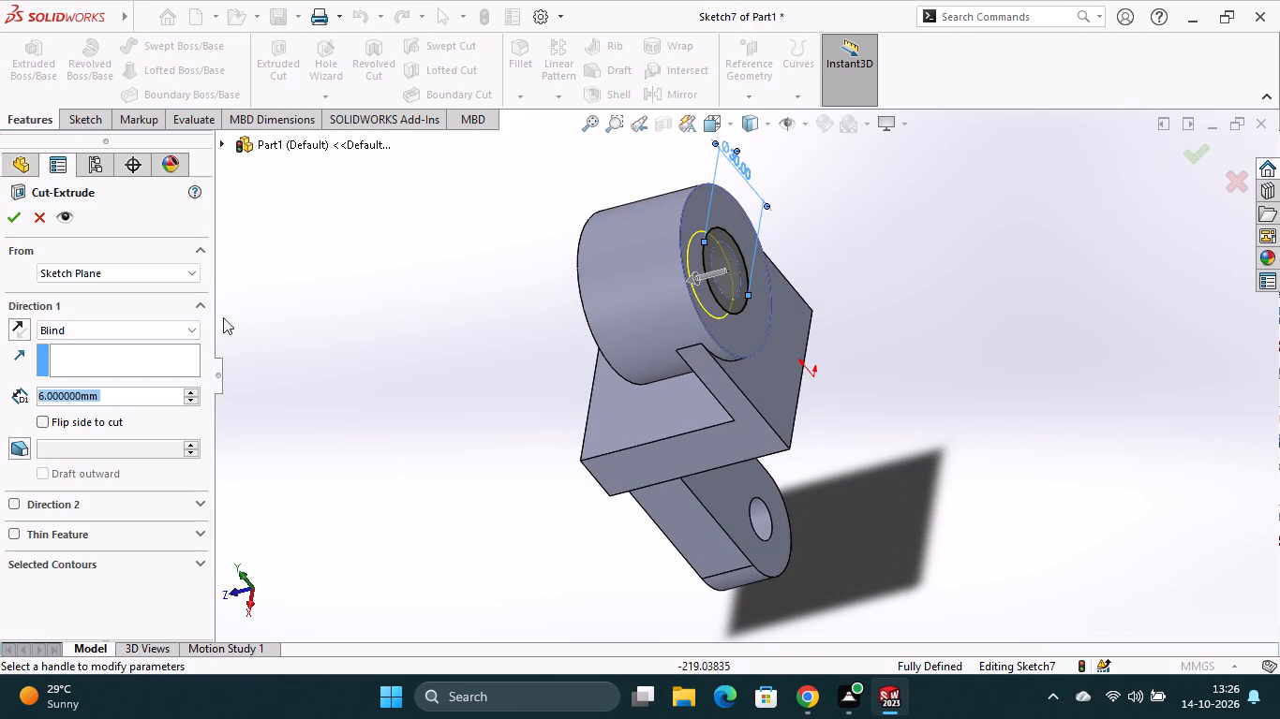
left_click(18, 214)
Examine the bracket and both counterbored cylinder ends from several angles and in the isometric view.
middle_click_drag(841, 342, 841, 343)
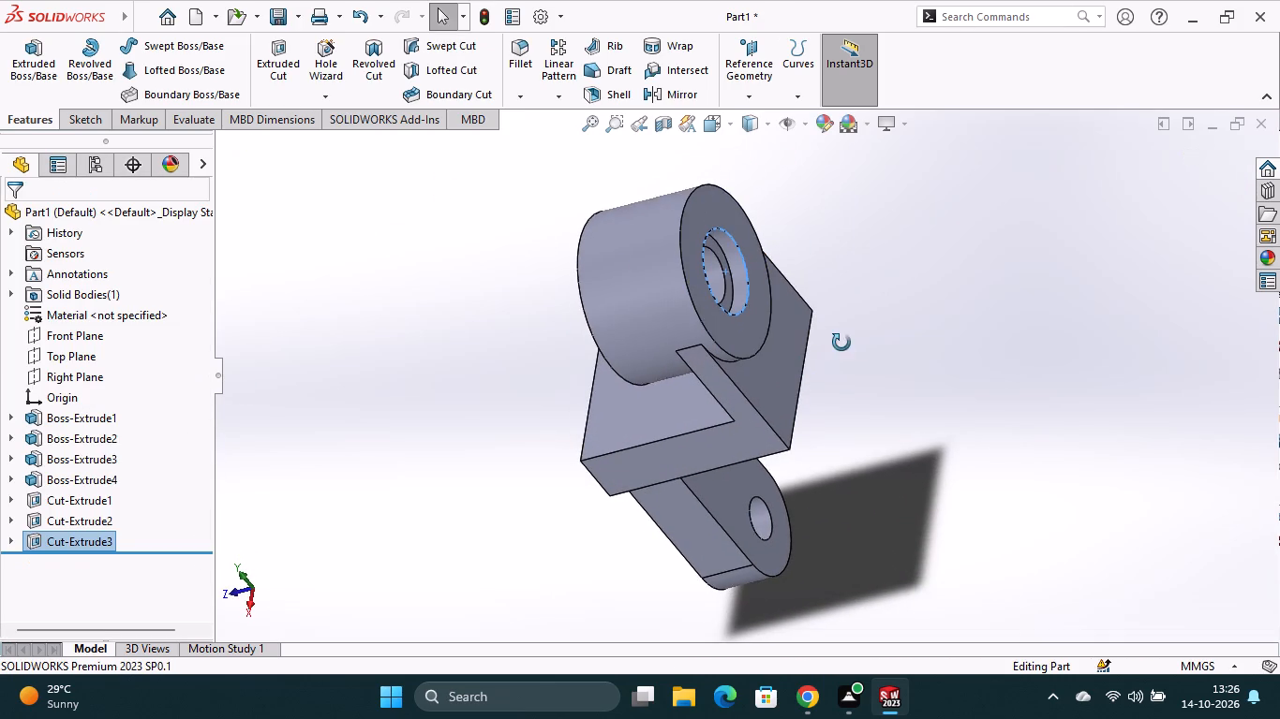
middle_click_drag(841, 343, 939, 246)
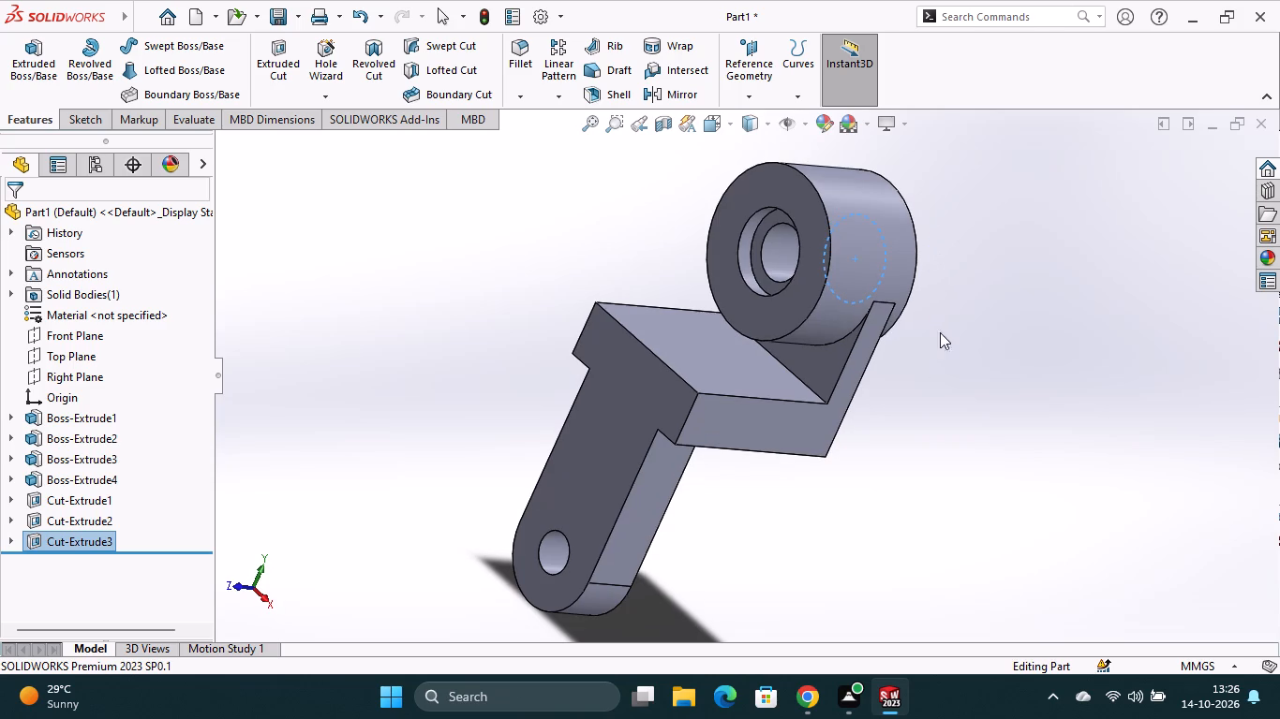
middle_click_drag(910, 417, 935, 350)
middle_click_drag(922, 431, 835, 465)
middle_click_drag(896, 467, 785, 450)
middle_click_drag(884, 474, 826, 505)
middle_click_drag(902, 499, 756, 540)
middle_click_drag(948, 462, 904, 513)
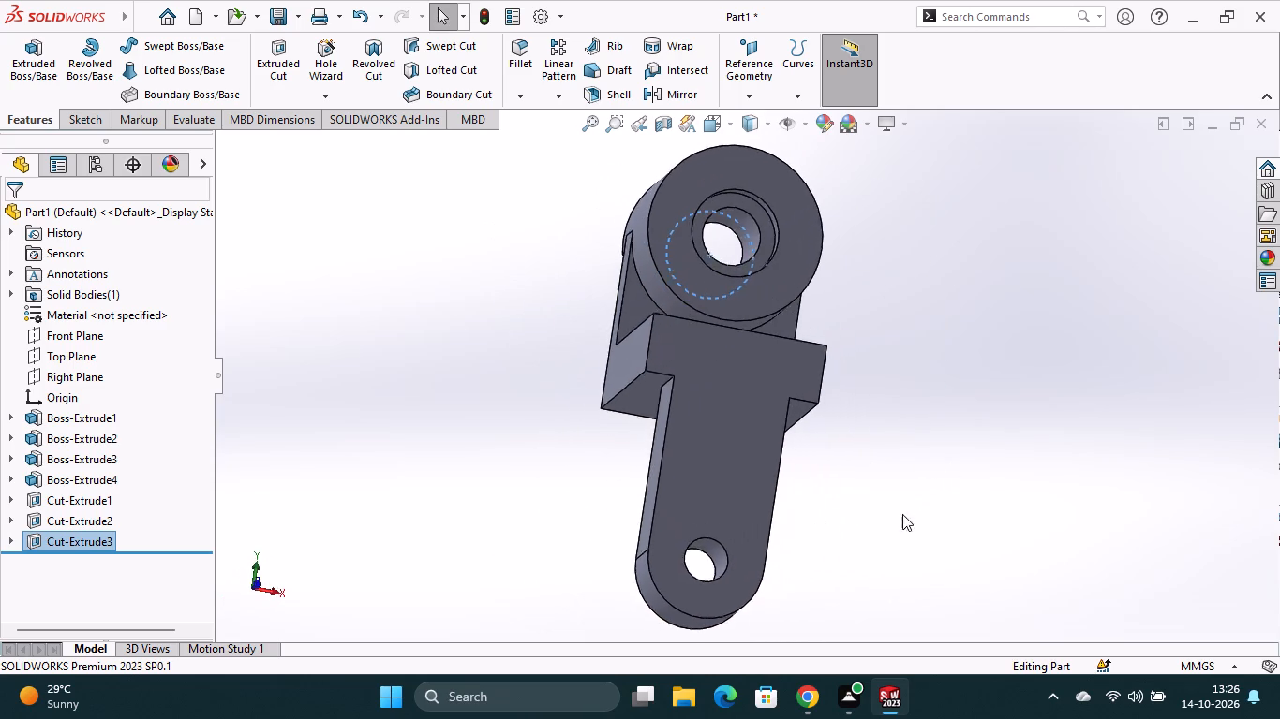
middle_click_drag(950, 435, 899, 485)
middle_click_drag(915, 480, 904, 489)
scroll(905, 482, "up", 1)
scroll(919, 462, "down", 1)
key("Escape")
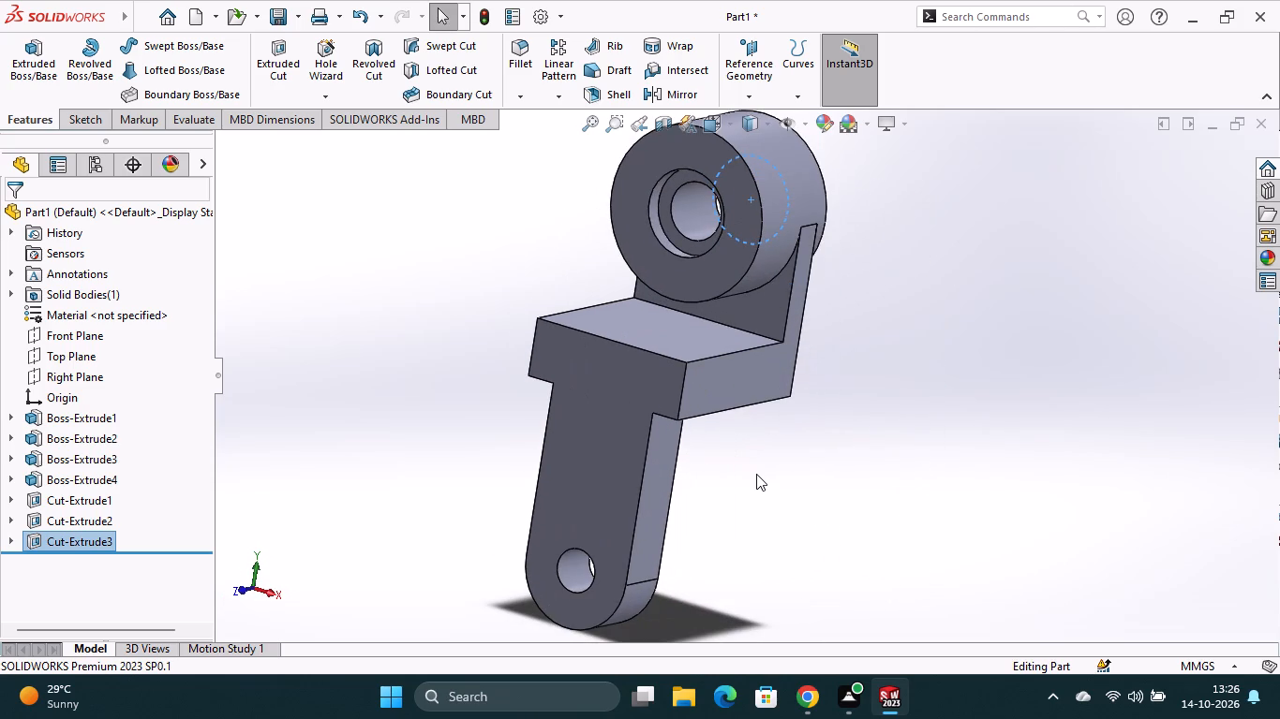
left_click(767, 121)
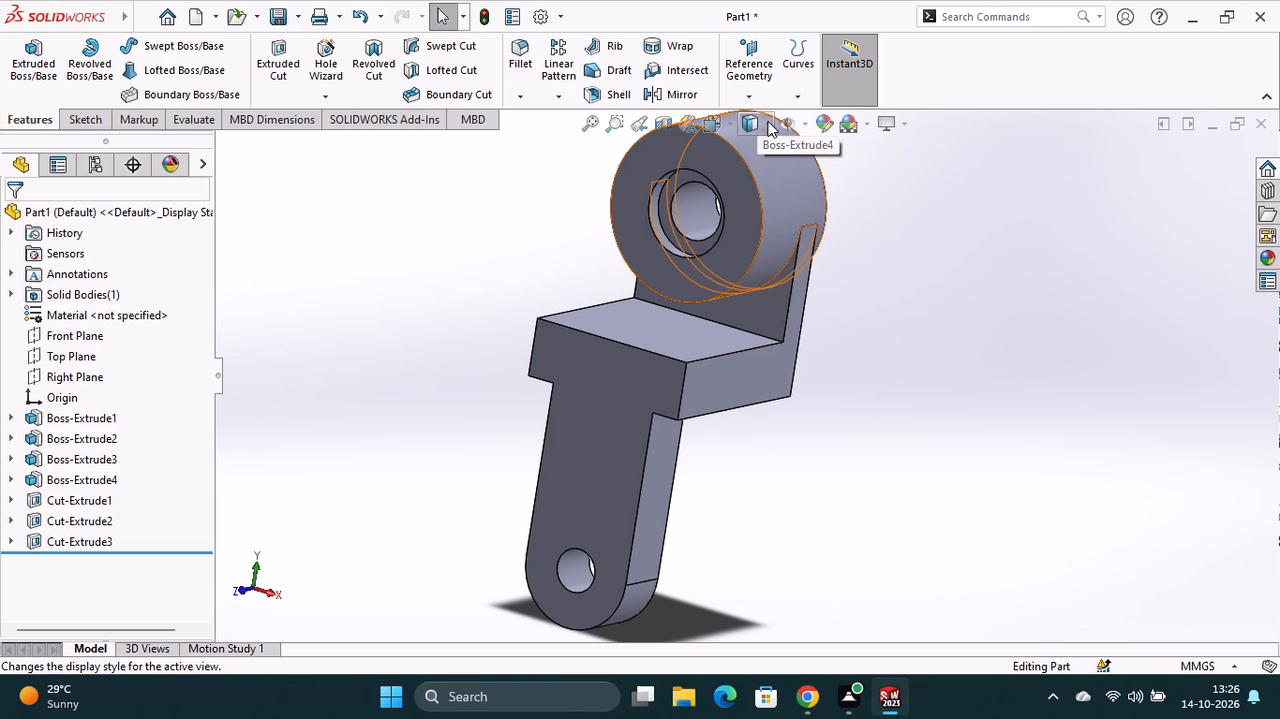
left_click(734, 126)
left_click(726, 127)
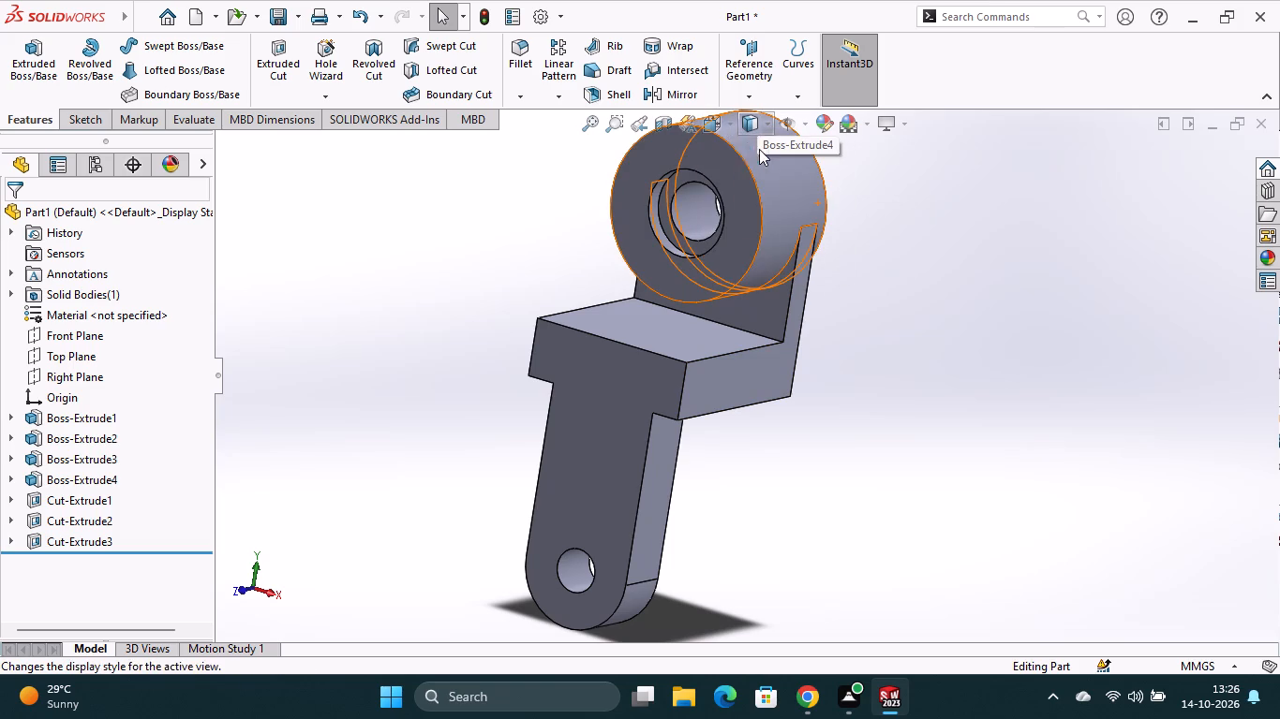
left_click(731, 125)
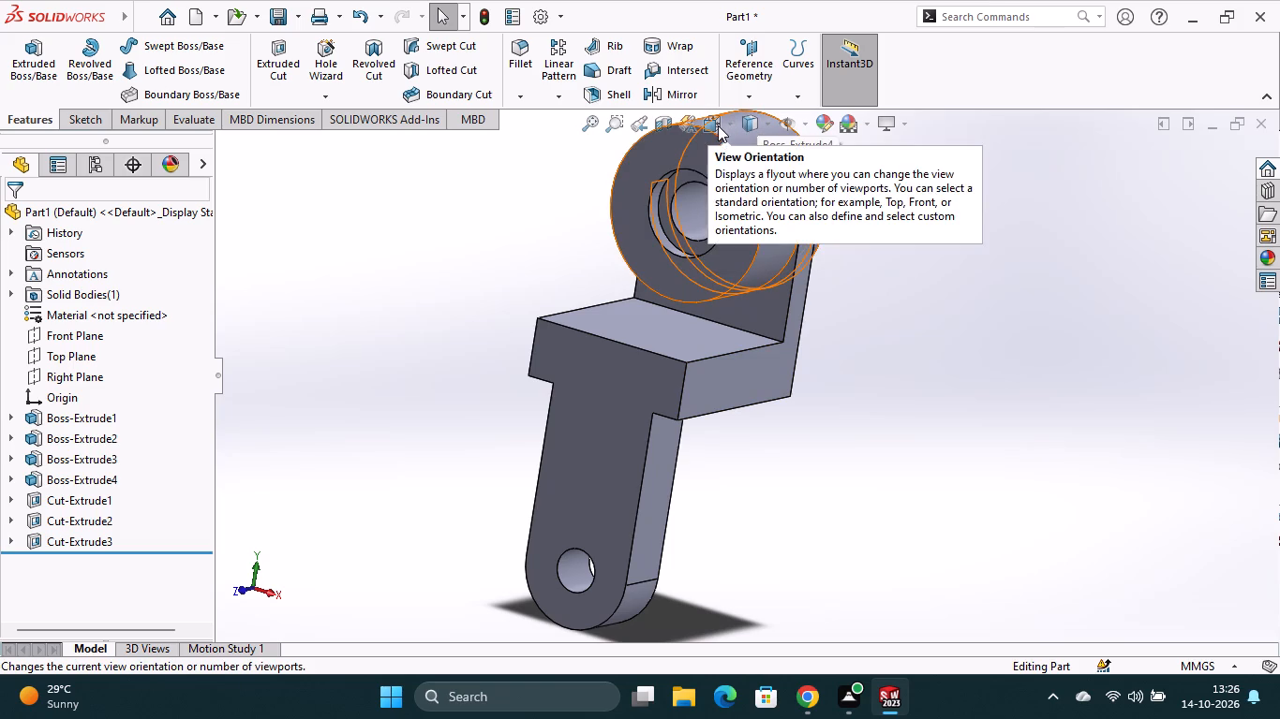
left_click(718, 125)
left_click(823, 179)
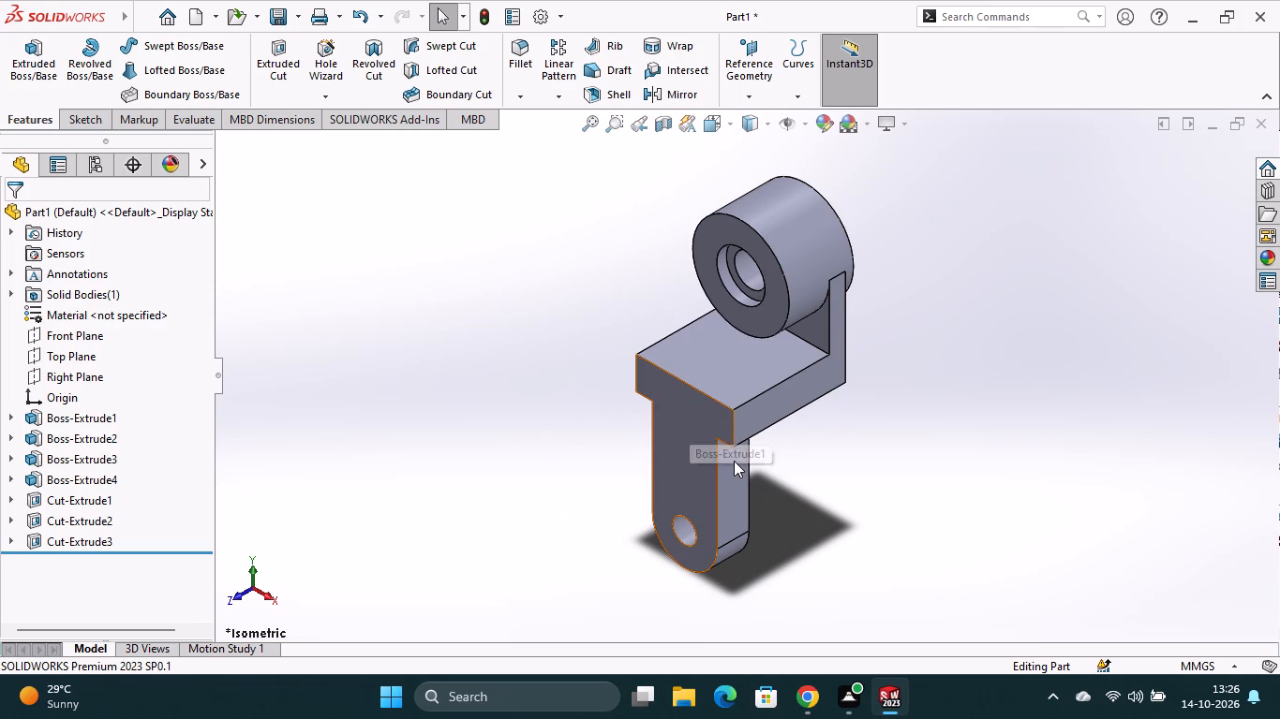
Fillet the two inner corner edges where the leg meets the block's underside with a symmetric 10 mm radius.
middle_click_drag(781, 477, 820, 365)
middle_click_drag(840, 419, 835, 370)
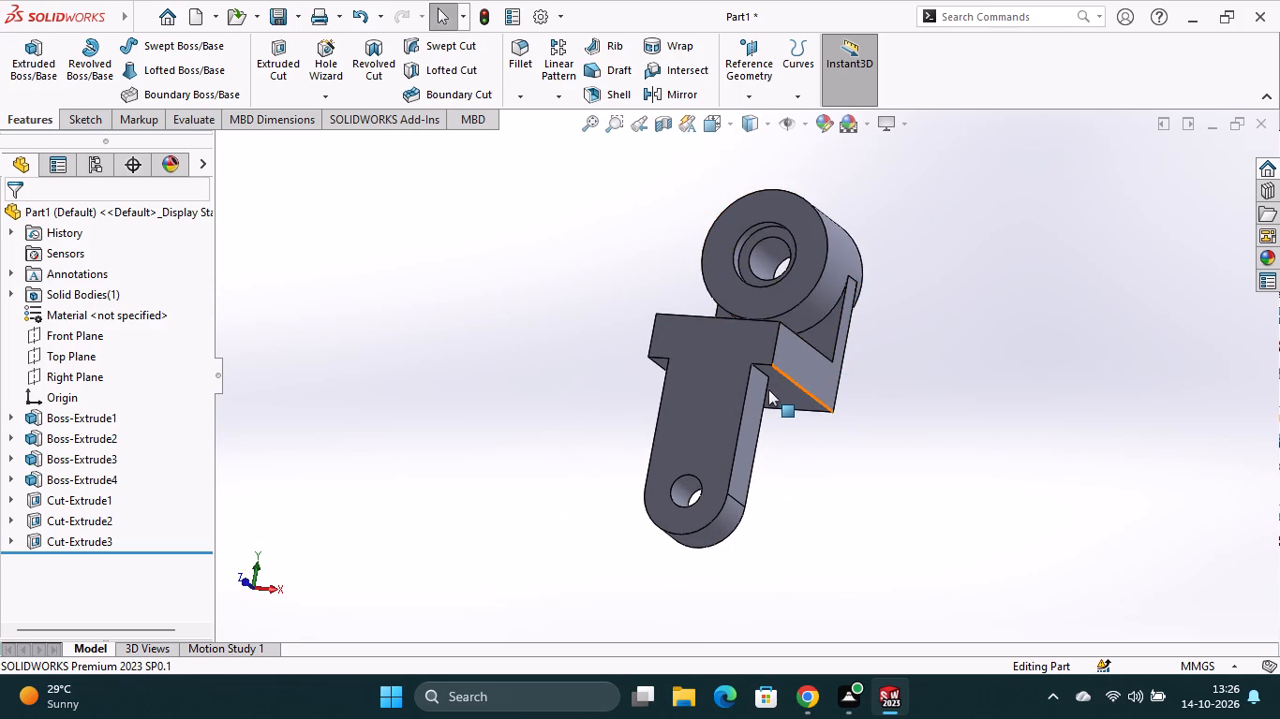
left_click(526, 95)
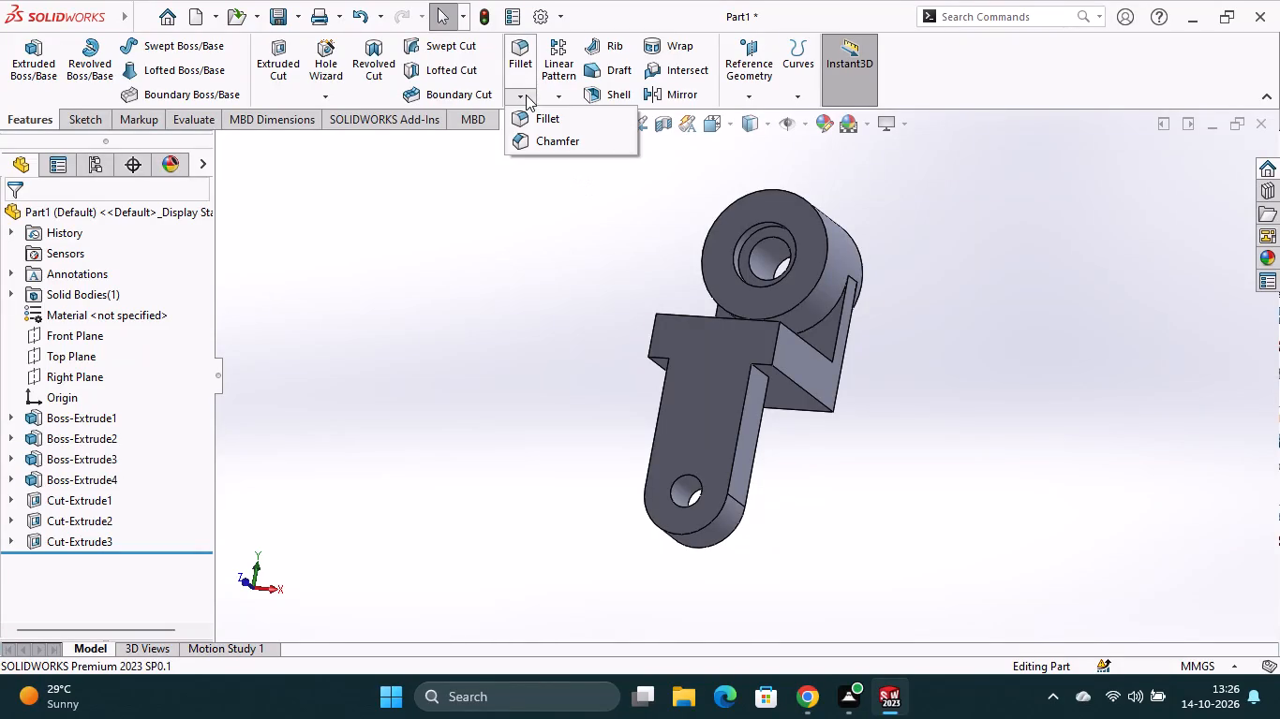
left_click(538, 120)
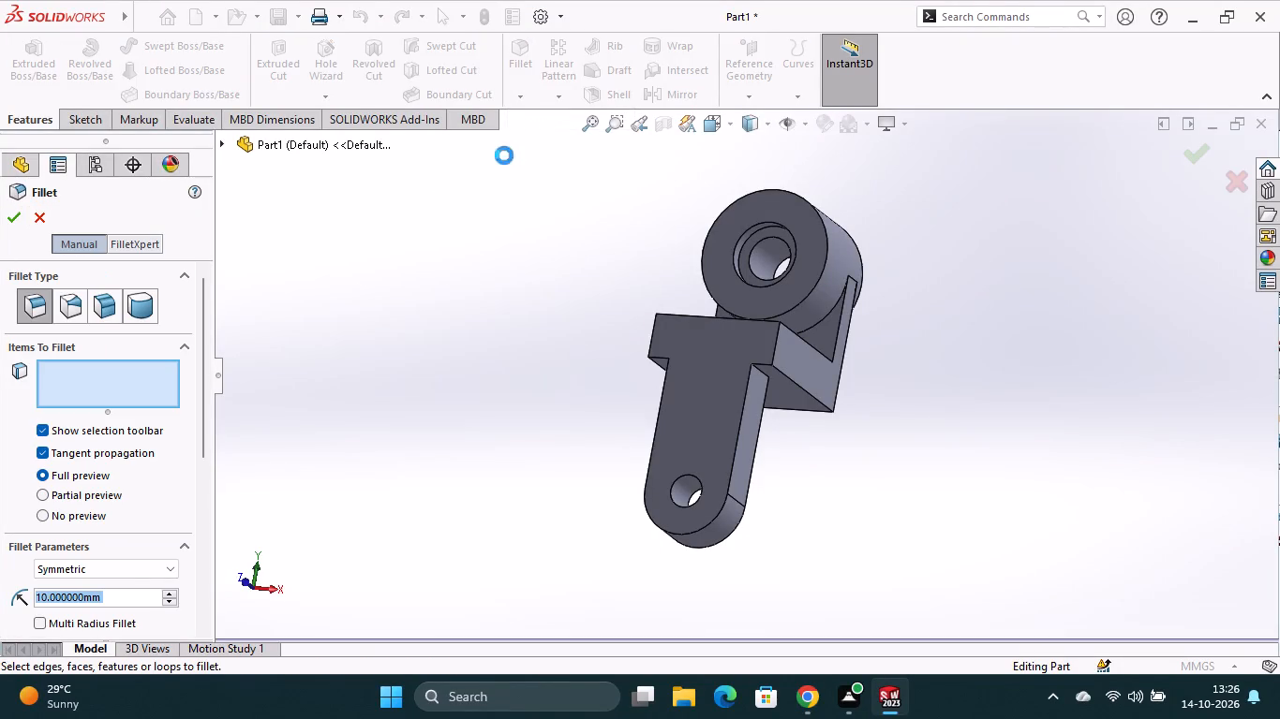
left_click(763, 370)
middle_click_drag(621, 421, 657, 450)
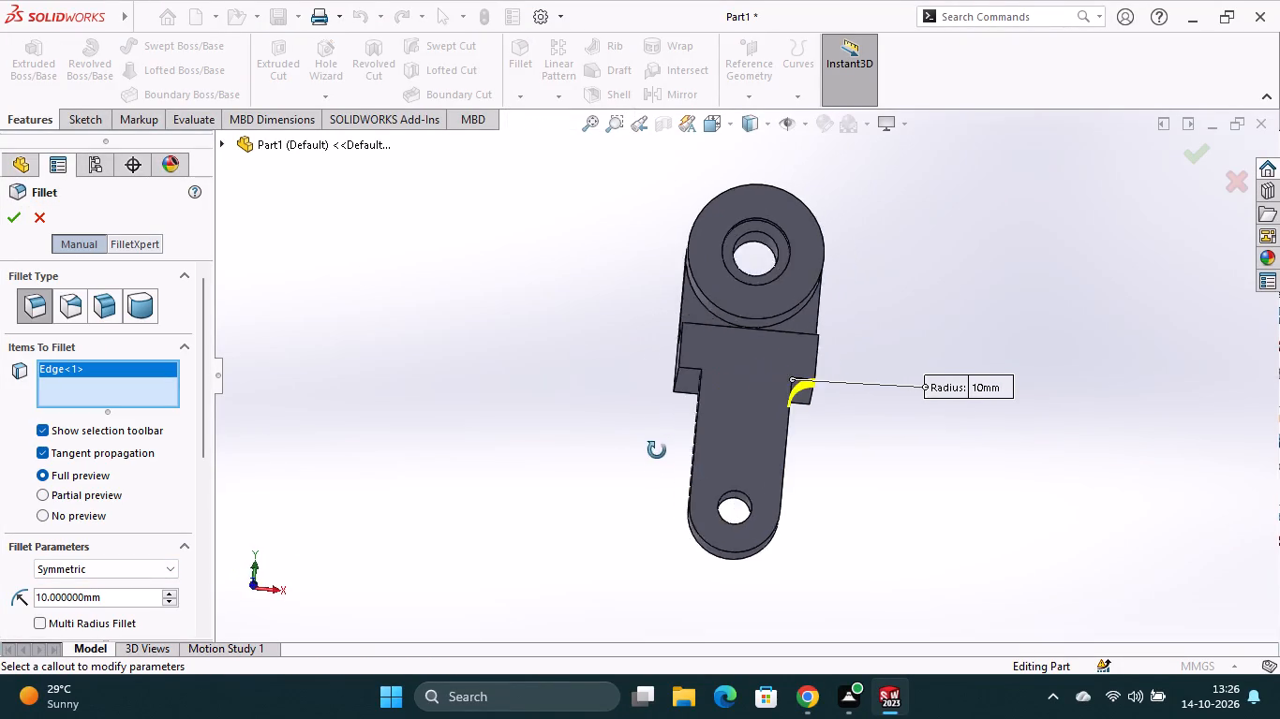
middle_click_drag(657, 450, 686, 471)
scroll(706, 470, "up", 1)
left_click(723, 380)
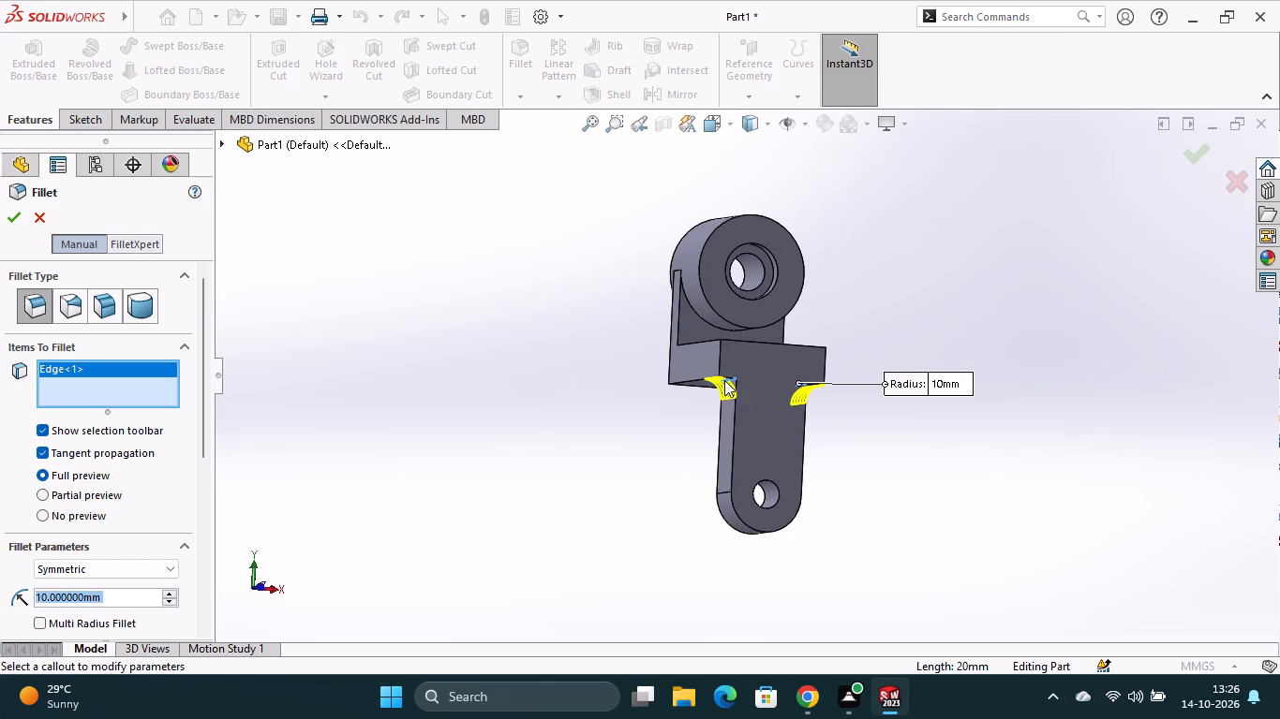
scroll(850, 427, "up", 1)
scroll(850, 427, "down", 1)
middle_click(850, 427)
scroll(847, 430, "up", 1)
middle_click_drag(847, 430, 820, 454)
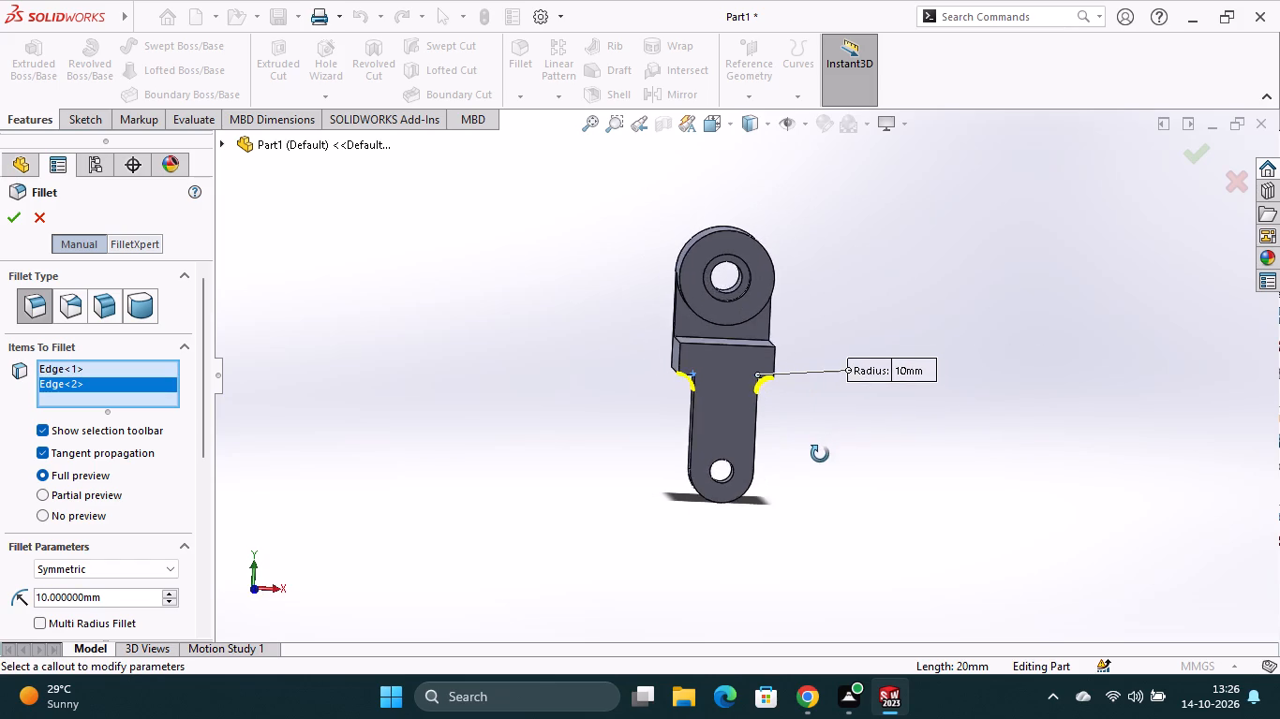
middle_click_drag(820, 454, 813, 459)
scroll(816, 456, "down", 1)
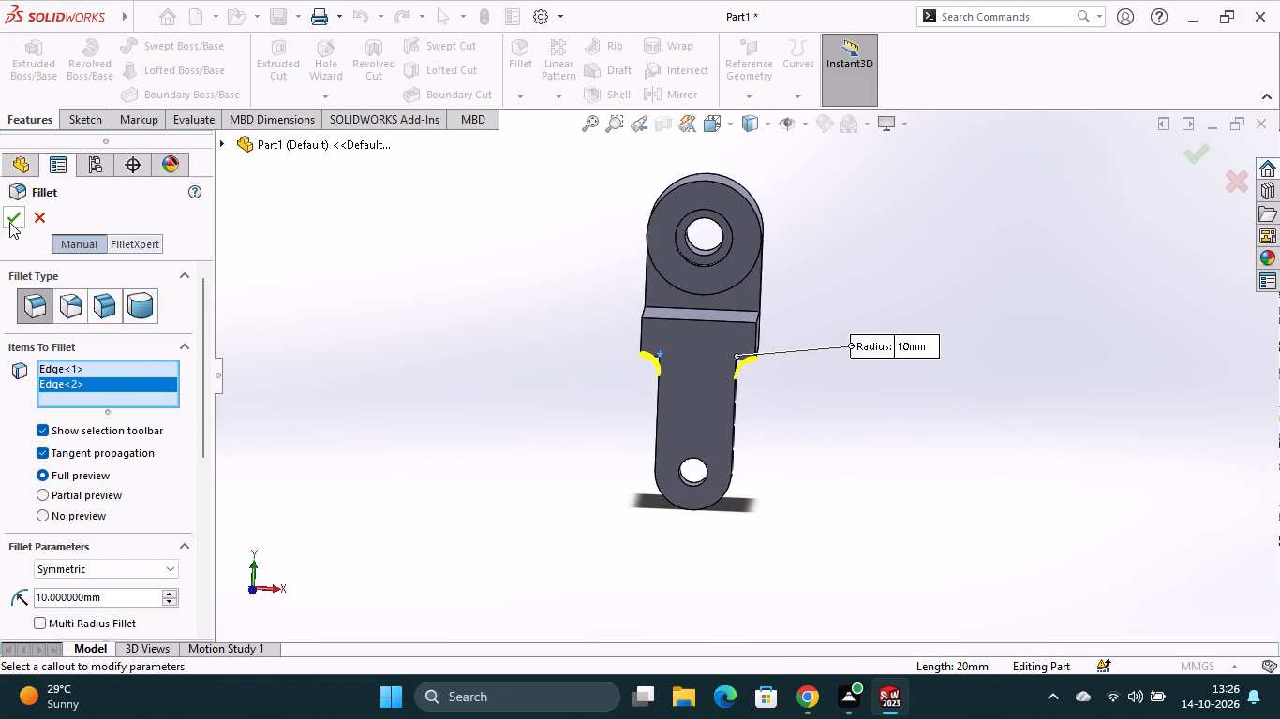
left_click(9, 222)
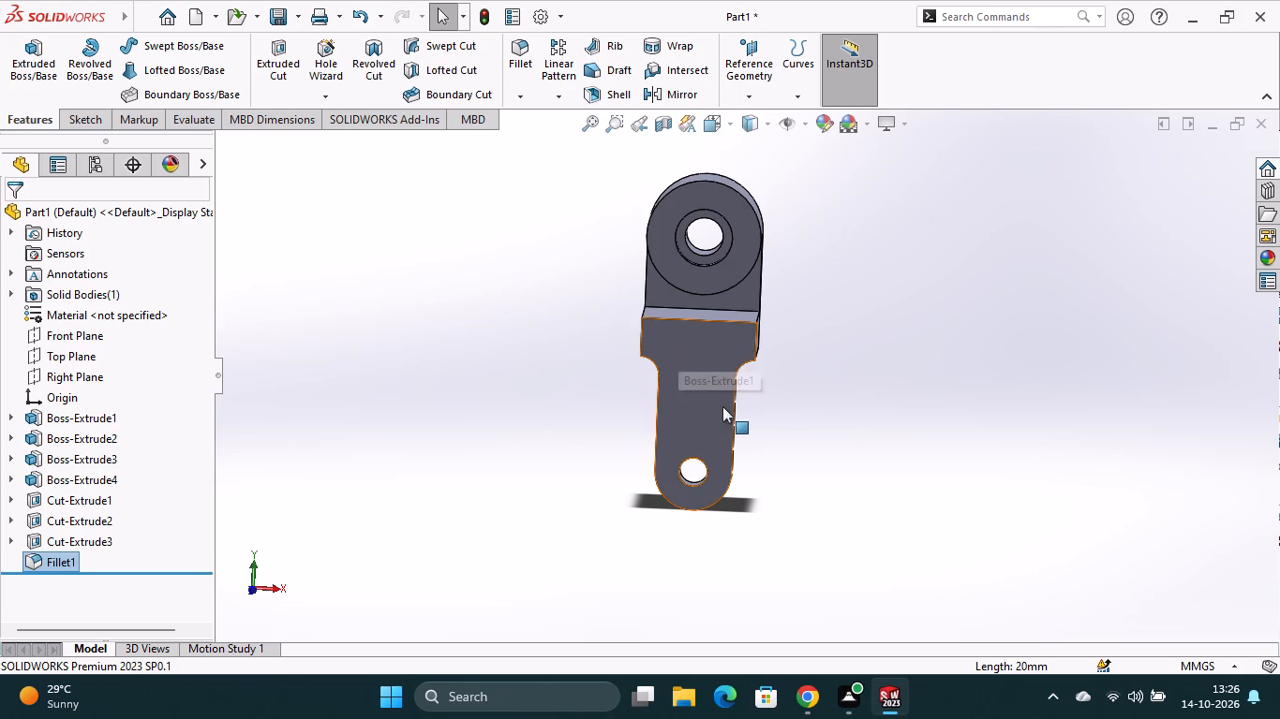
Check the filleted bracket and set it to the isometric view.
middle_click_drag(824, 409, 759, 430)
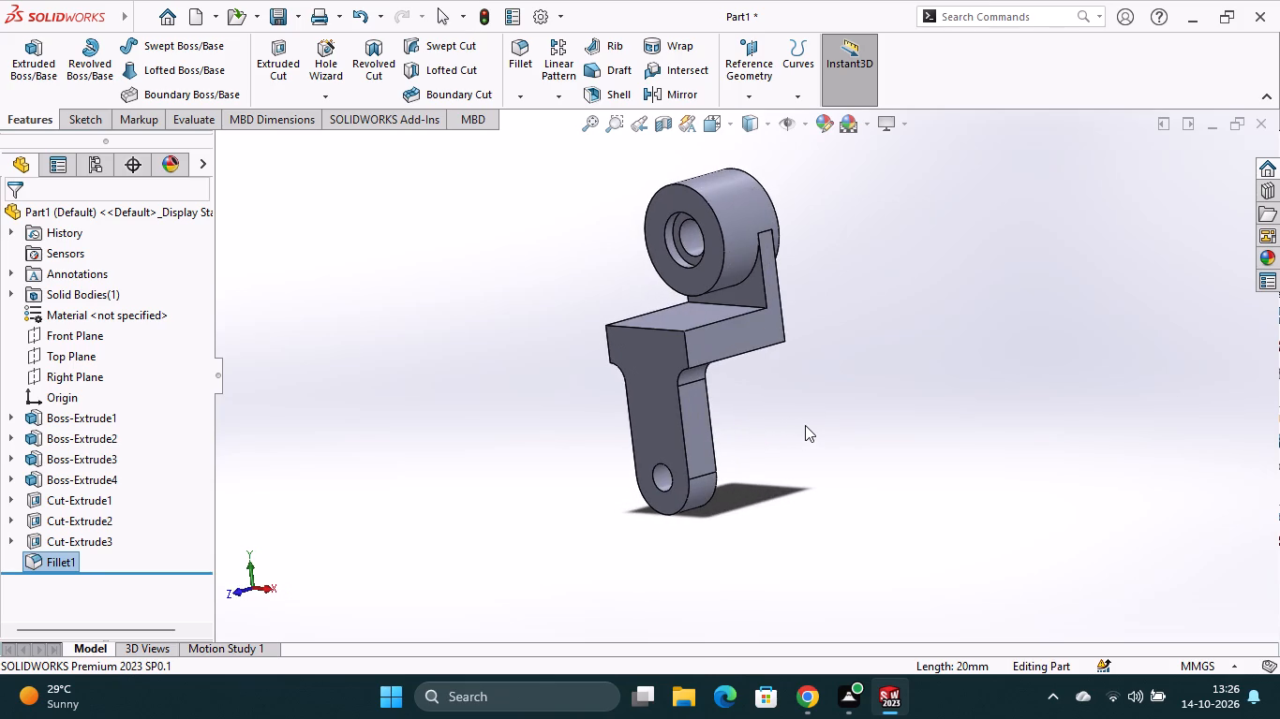
middle_click_drag(807, 420, 799, 440)
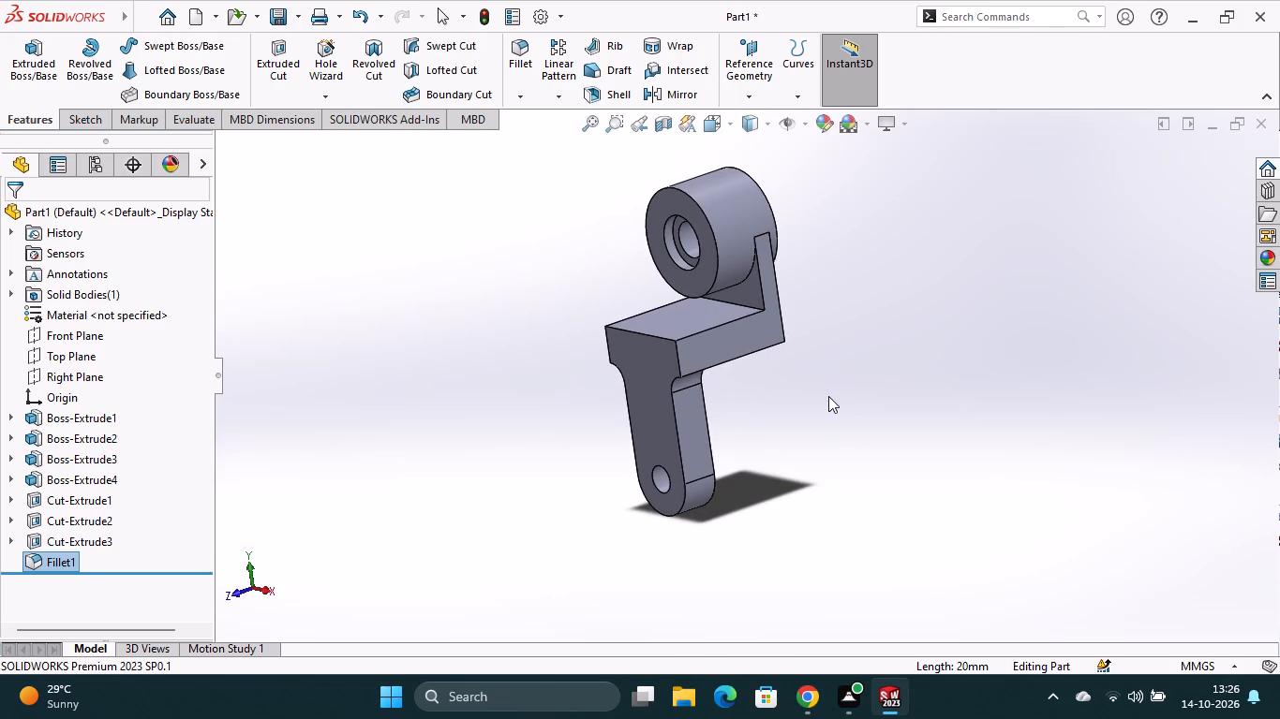
left_click(828, 390)
middle_click_drag(856, 300, 866, 289)
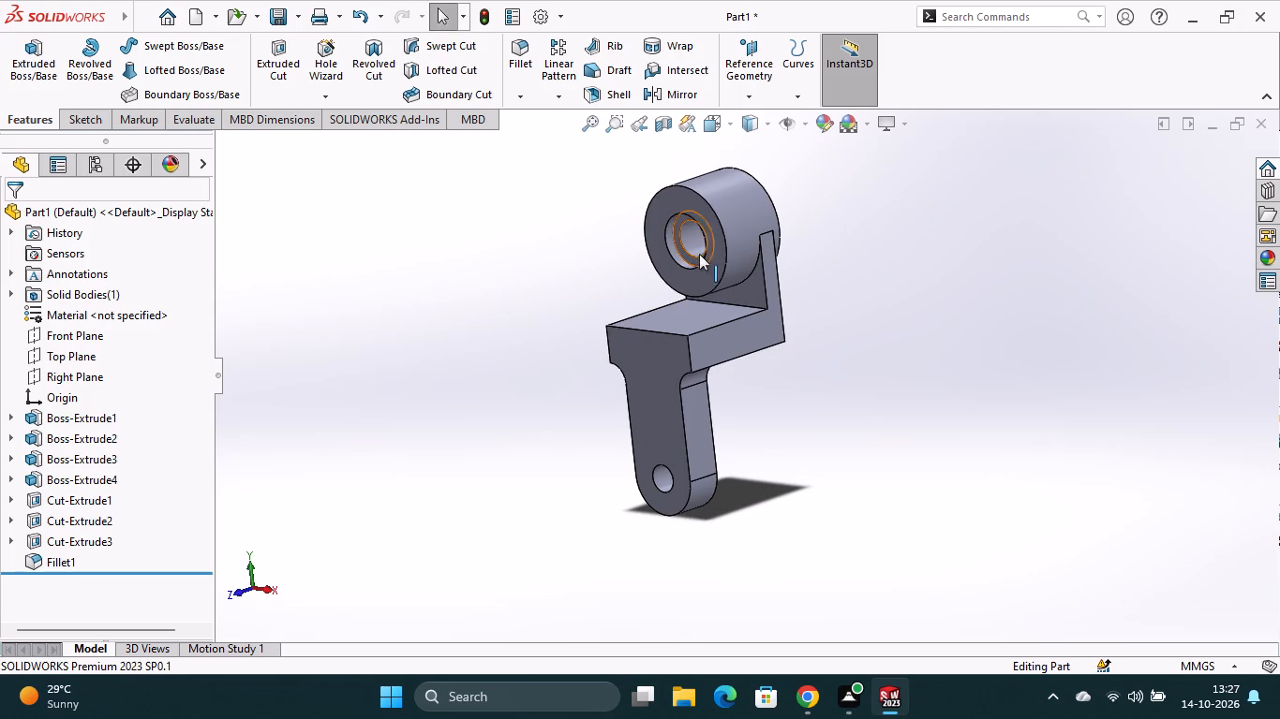
left_click(714, 124)
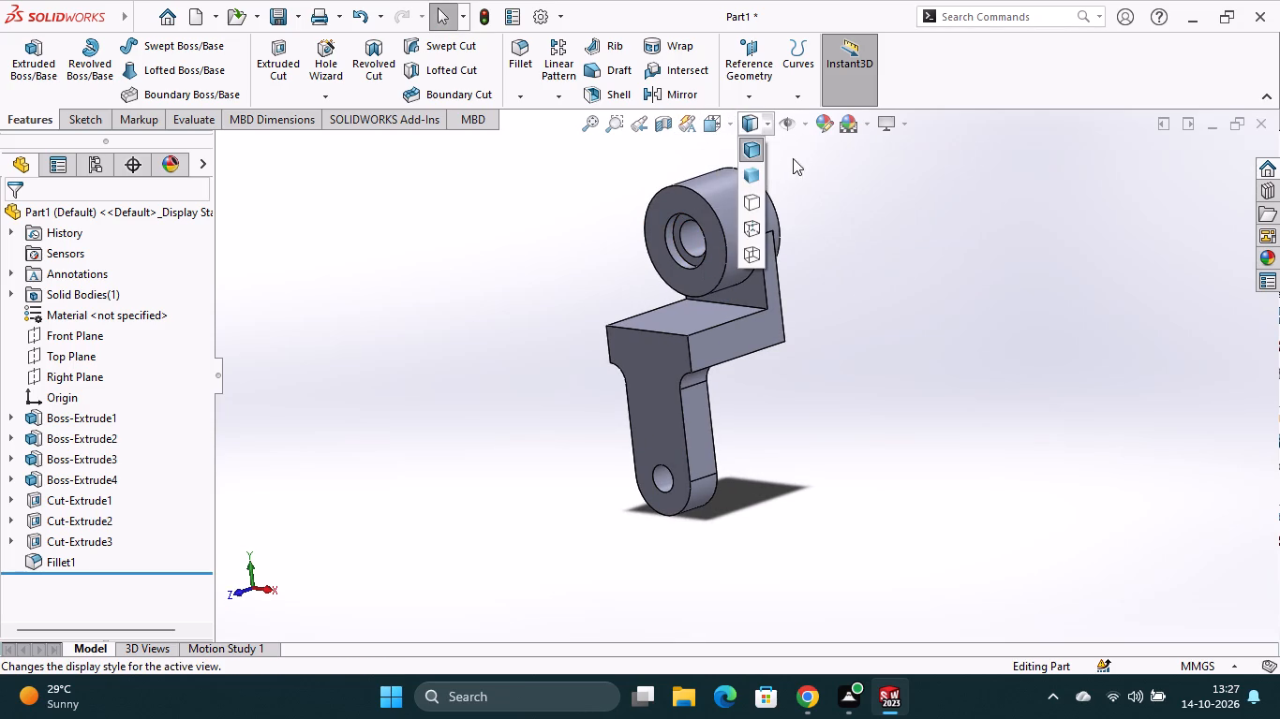
left_click(705, 126)
left_click(715, 129)
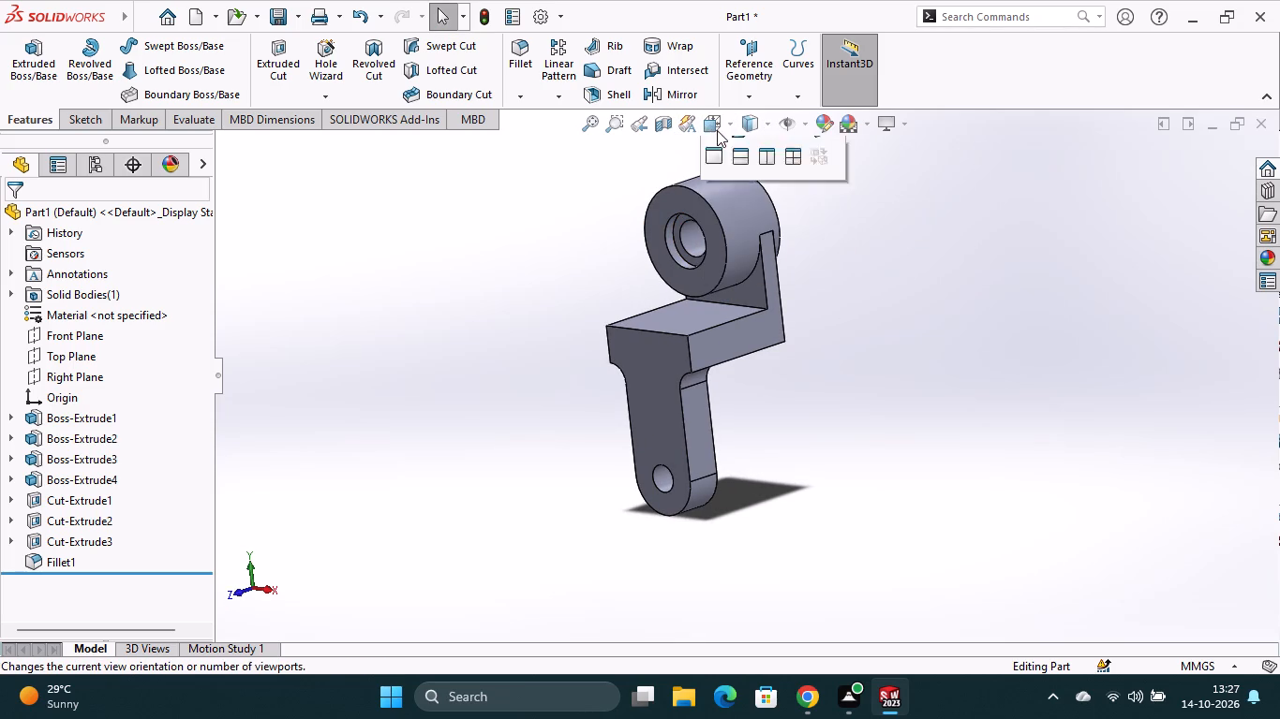
left_click(825, 182)
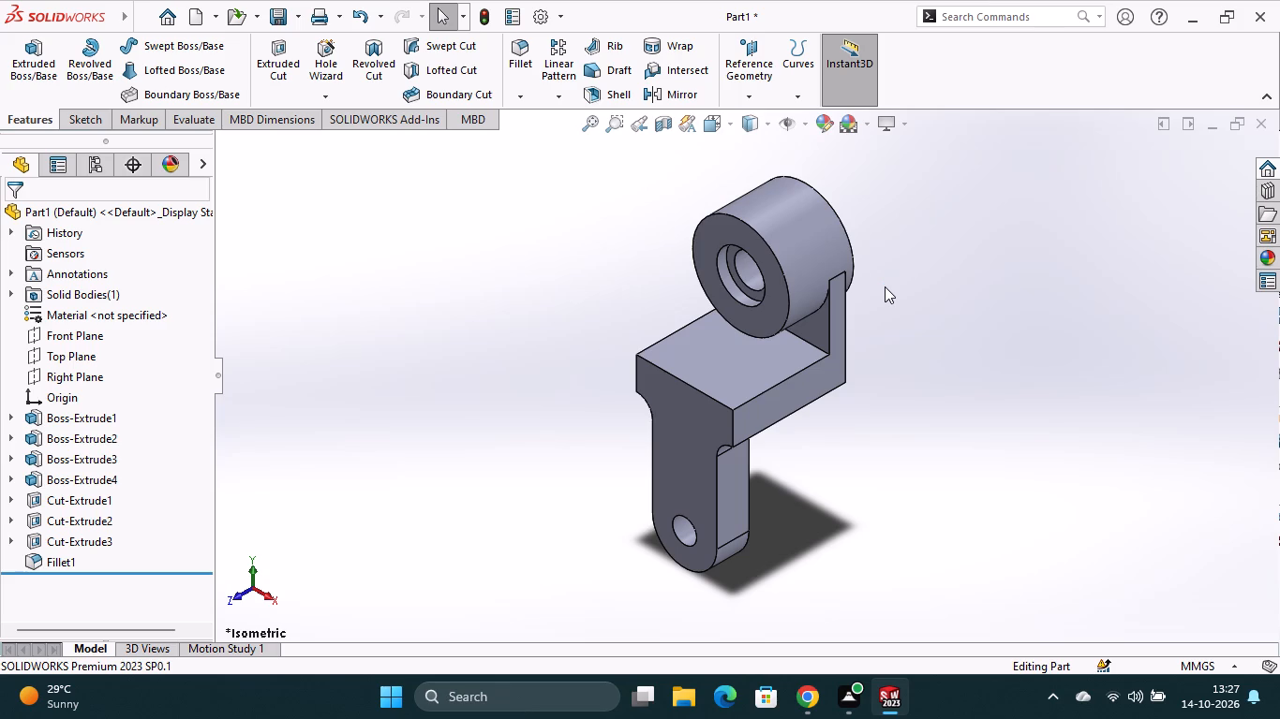
Save the part as PART 5 in the PART5 folder inside the 3D Models in solidworks folder.
key("ctrl+s")
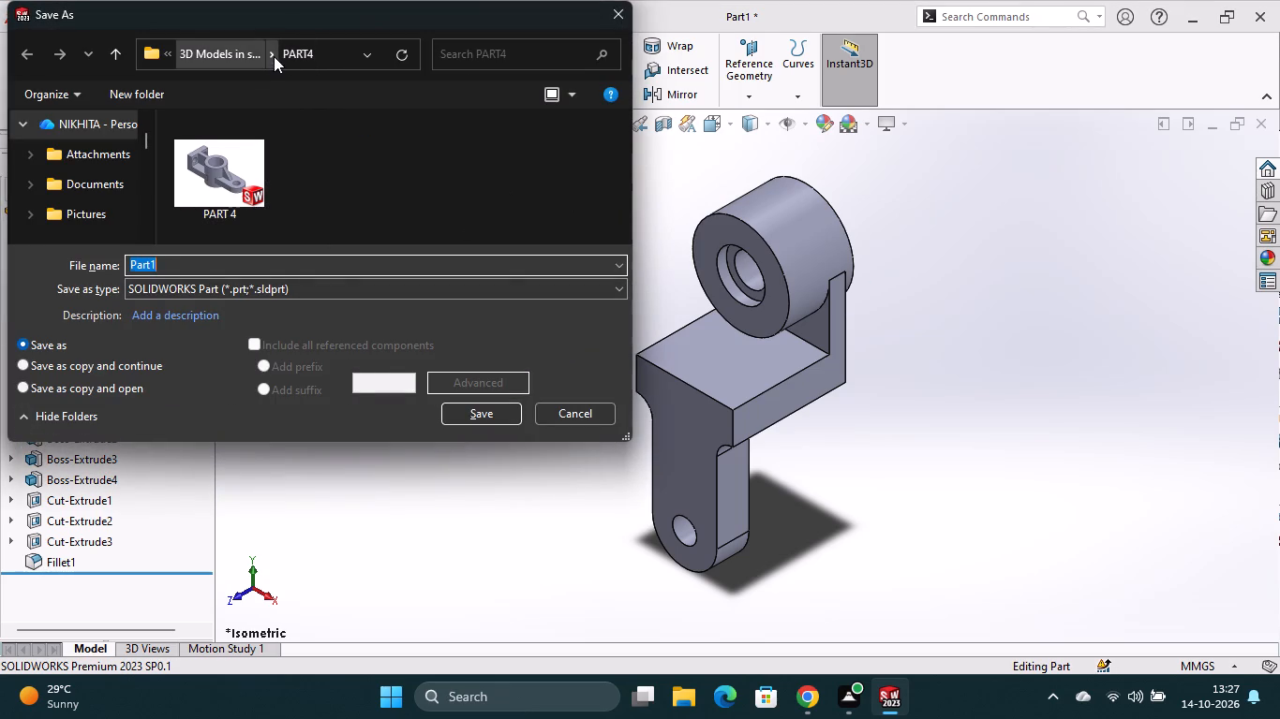
left_click(274, 56)
left_click(325, 257)
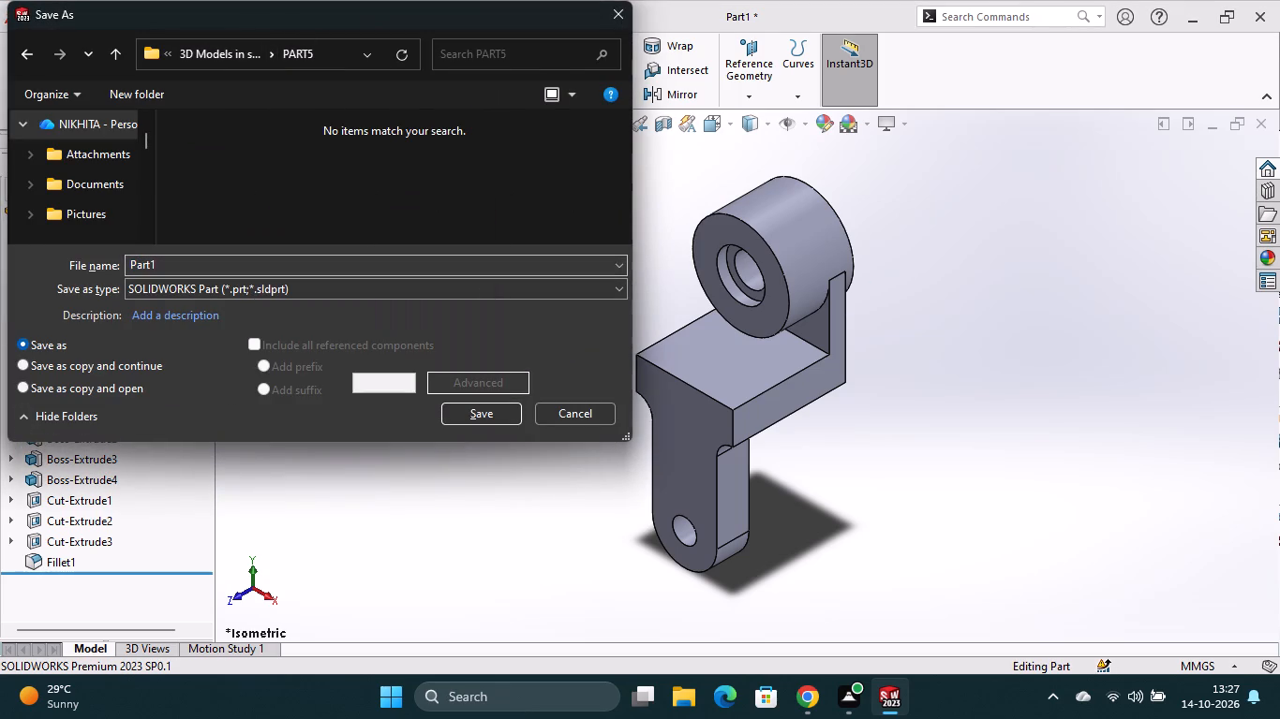
left_click(305, 264)
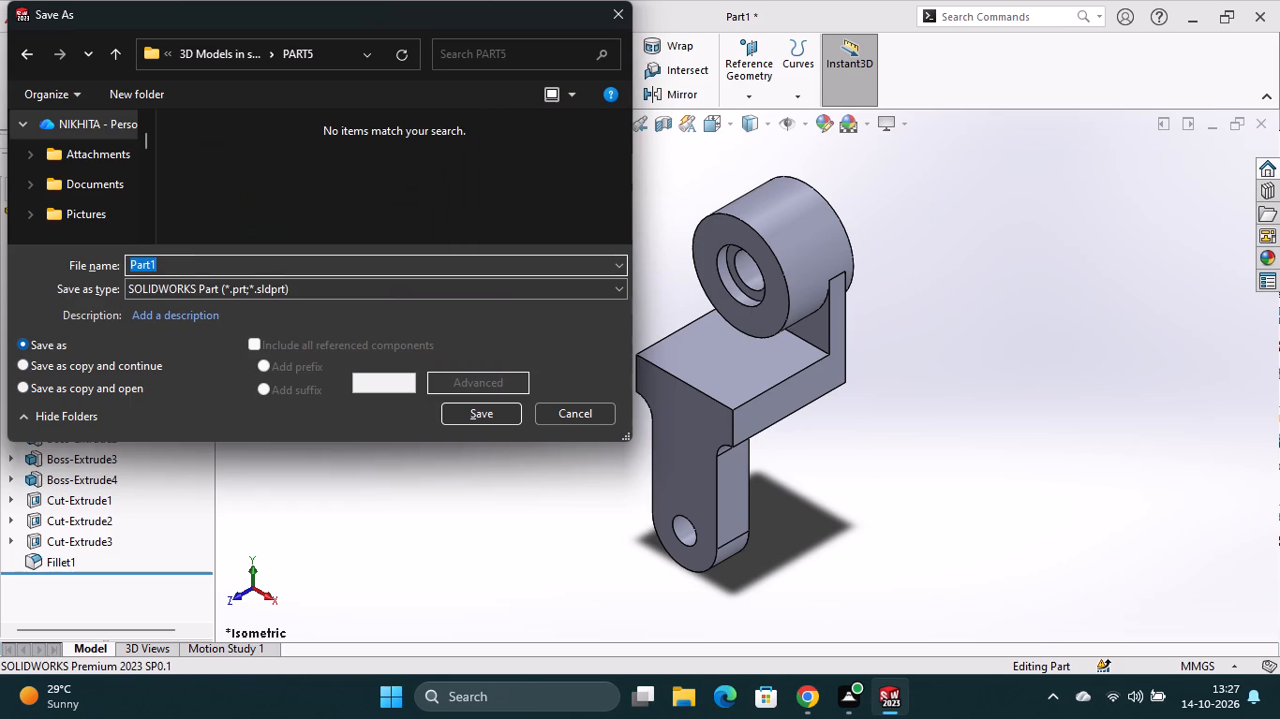
key("BackSpace")
type("PART5")
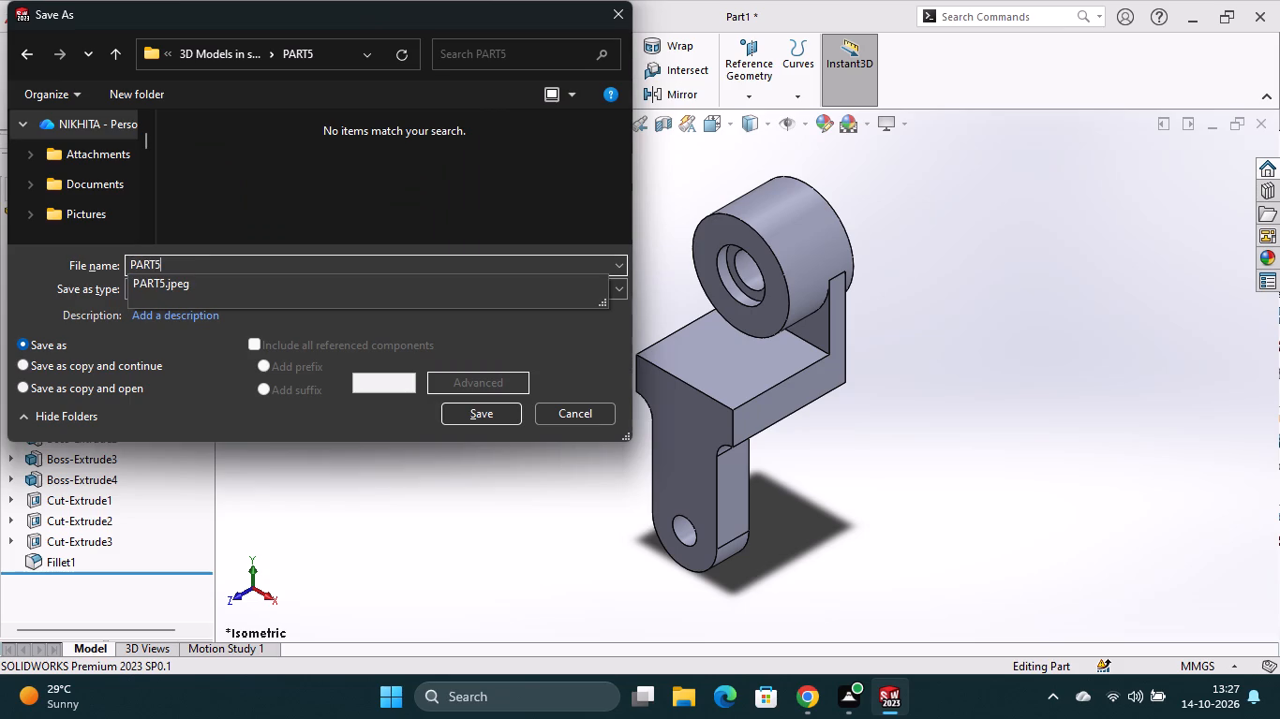
key("BackSpace")
key("5")
key("BackSpace")
key("space")
type("5")
key("Return")
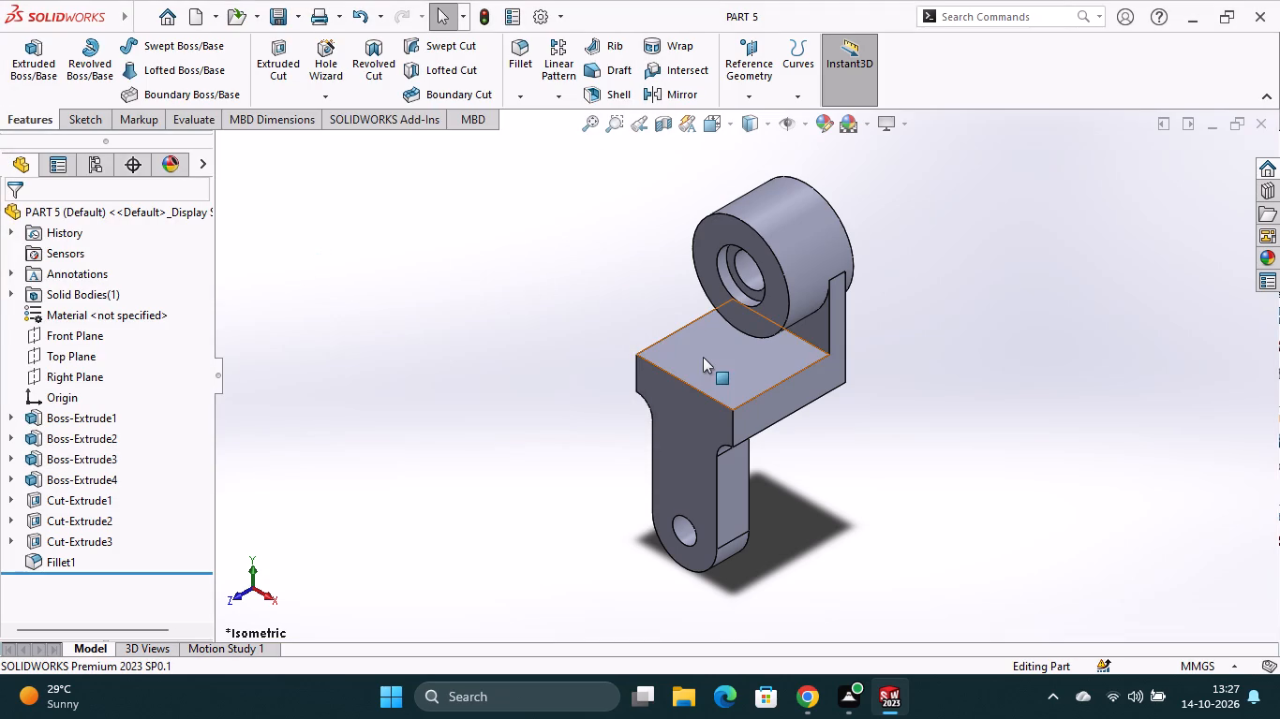
Save a PDF copy of PART 5 in Adobe Portable Document Format in the same folder.
left_click(298, 20)
left_click(335, 67)
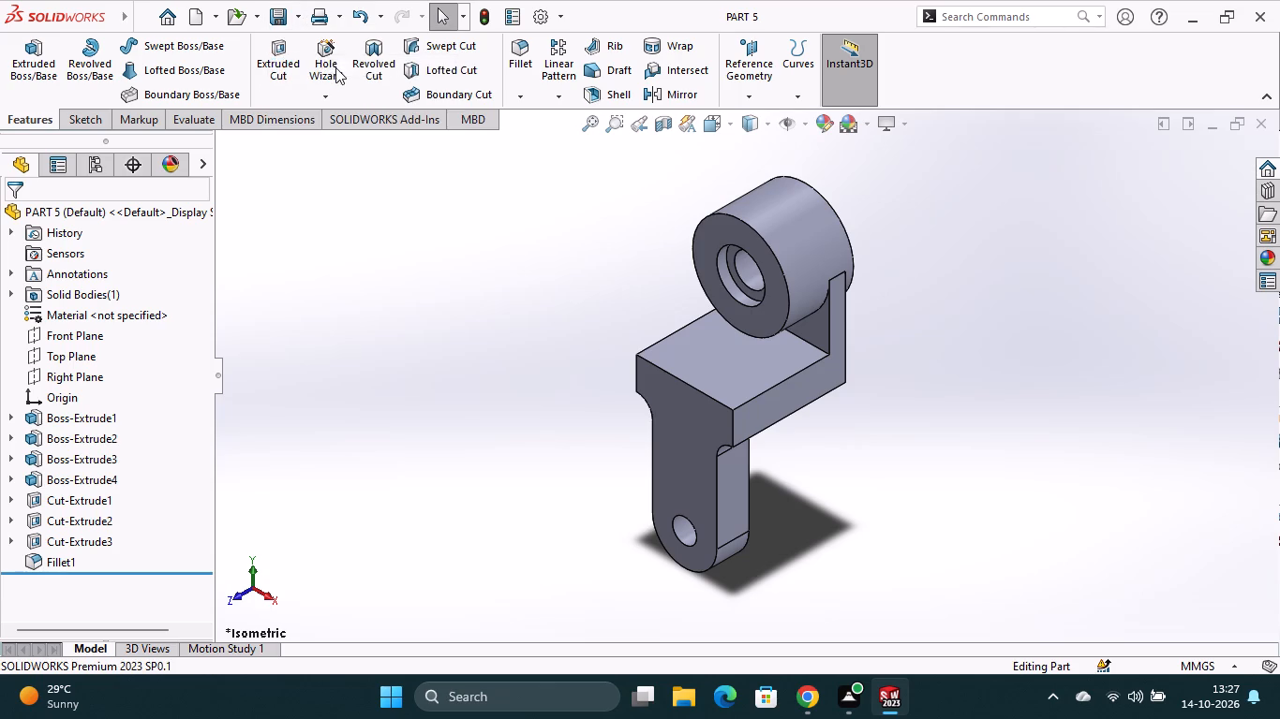
left_click(307, 287)
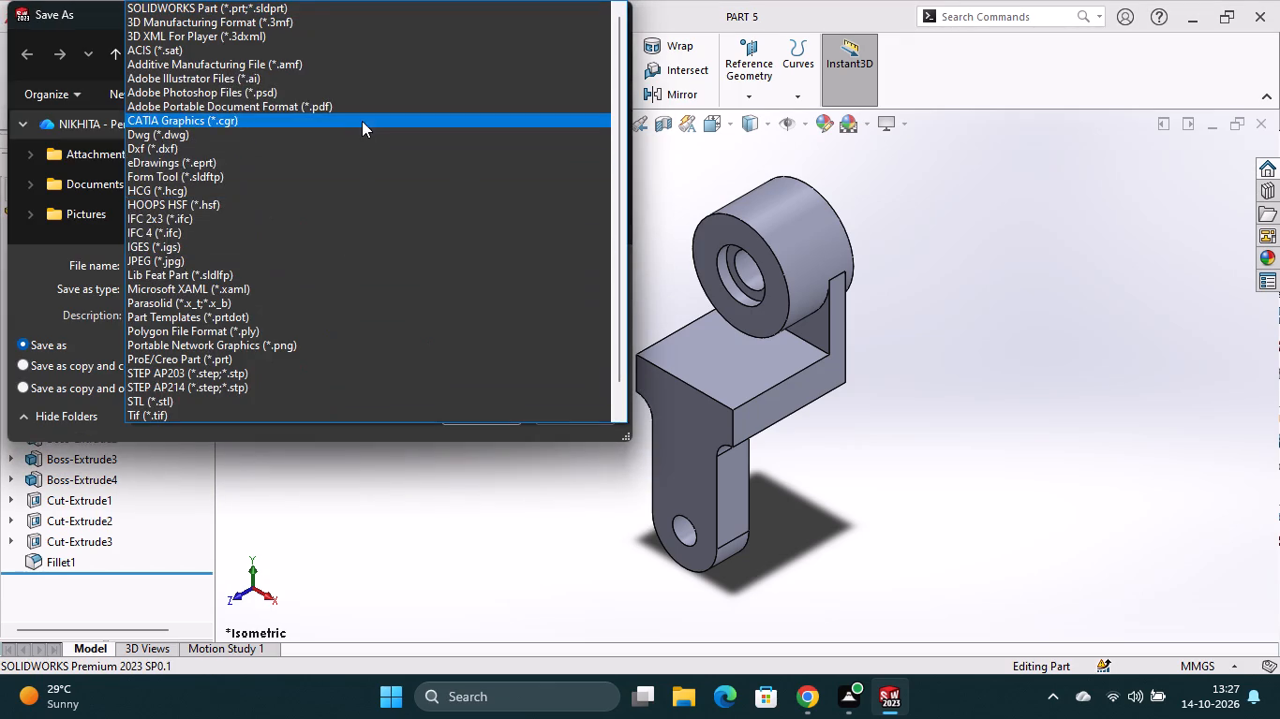
left_click(369, 103)
left_click(481, 454)
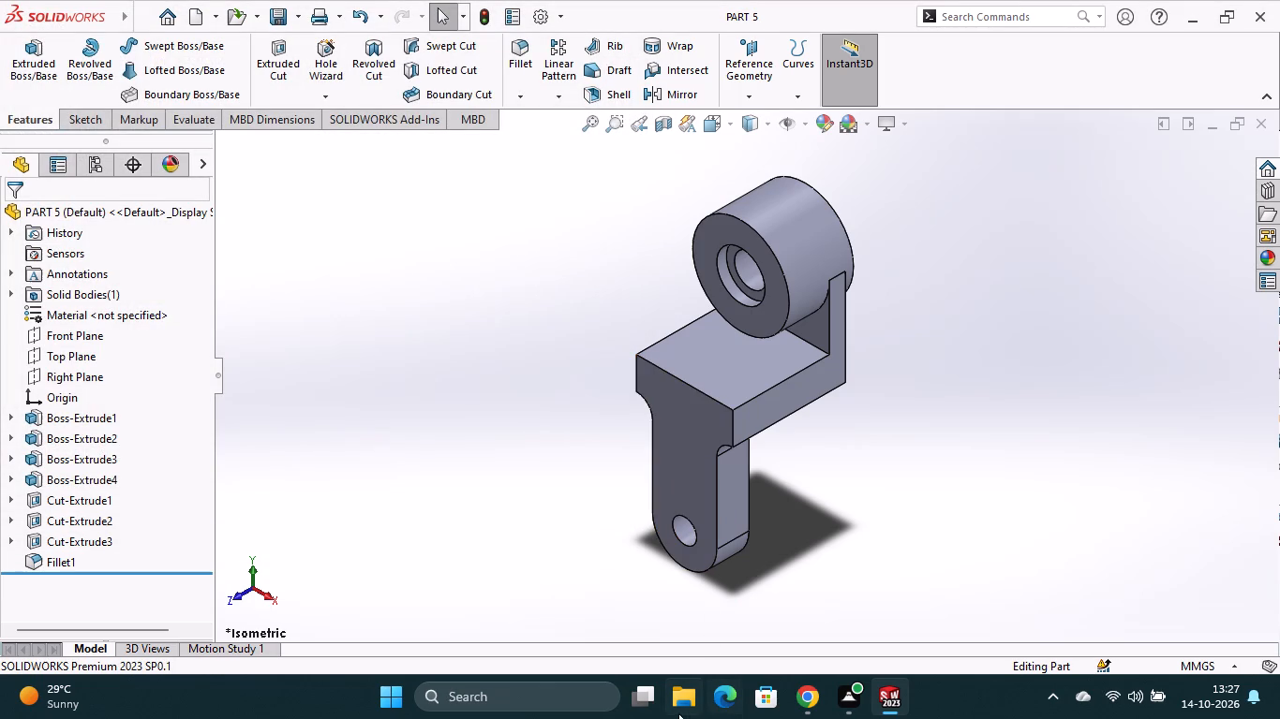
Check the saved files in File Explorer under Desktop, fuji, 3D Models in solidworks, PART5, and return to SOLIDWORKS.
double_click(683, 708)
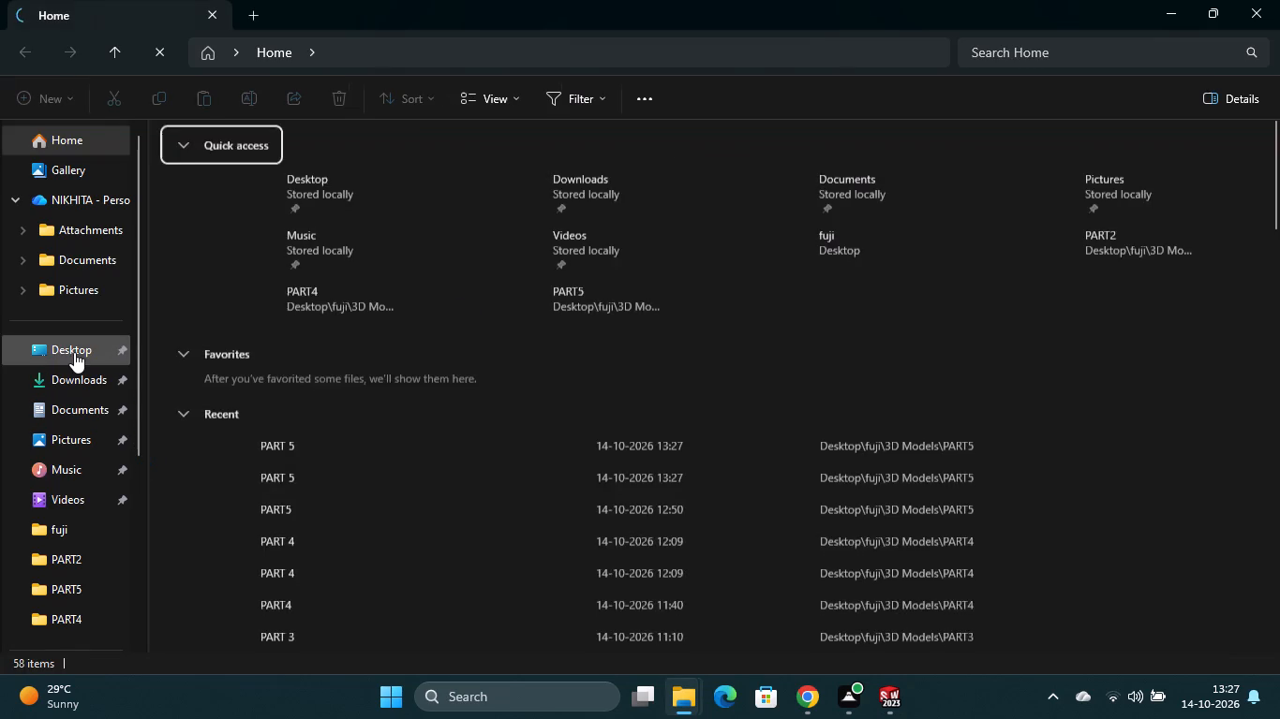
double_click(74, 352)
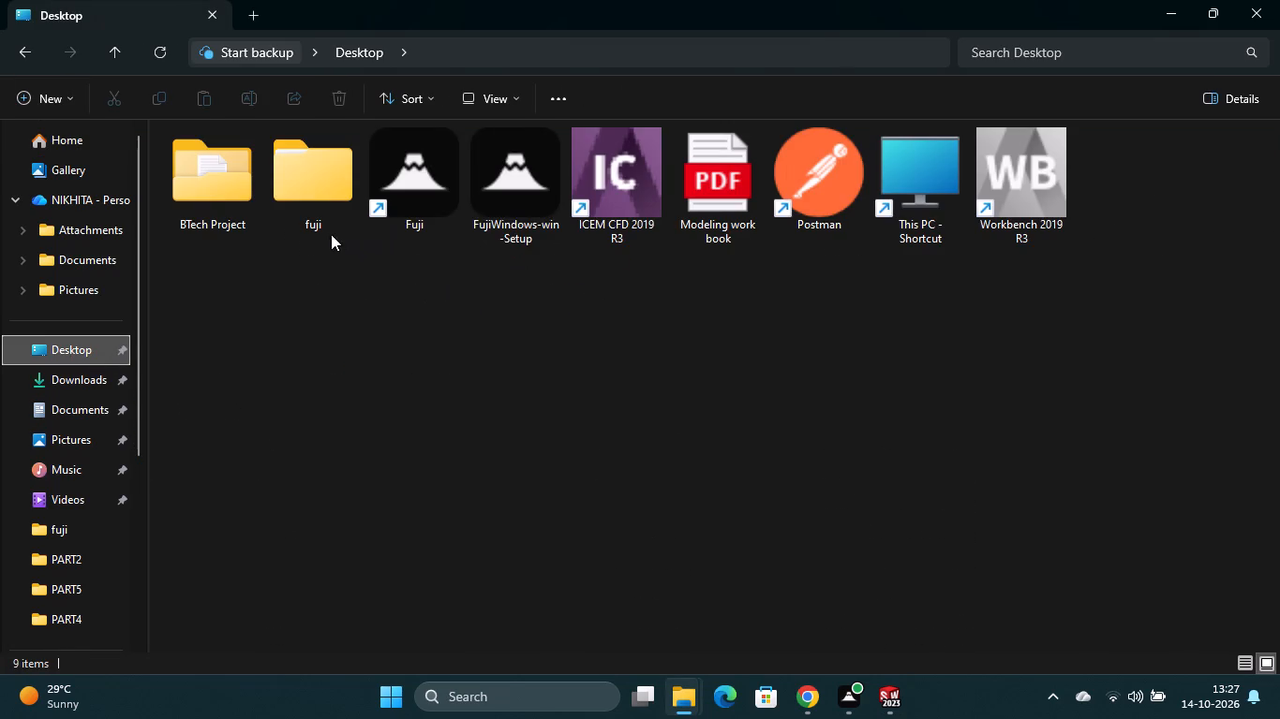
double_click(329, 233)
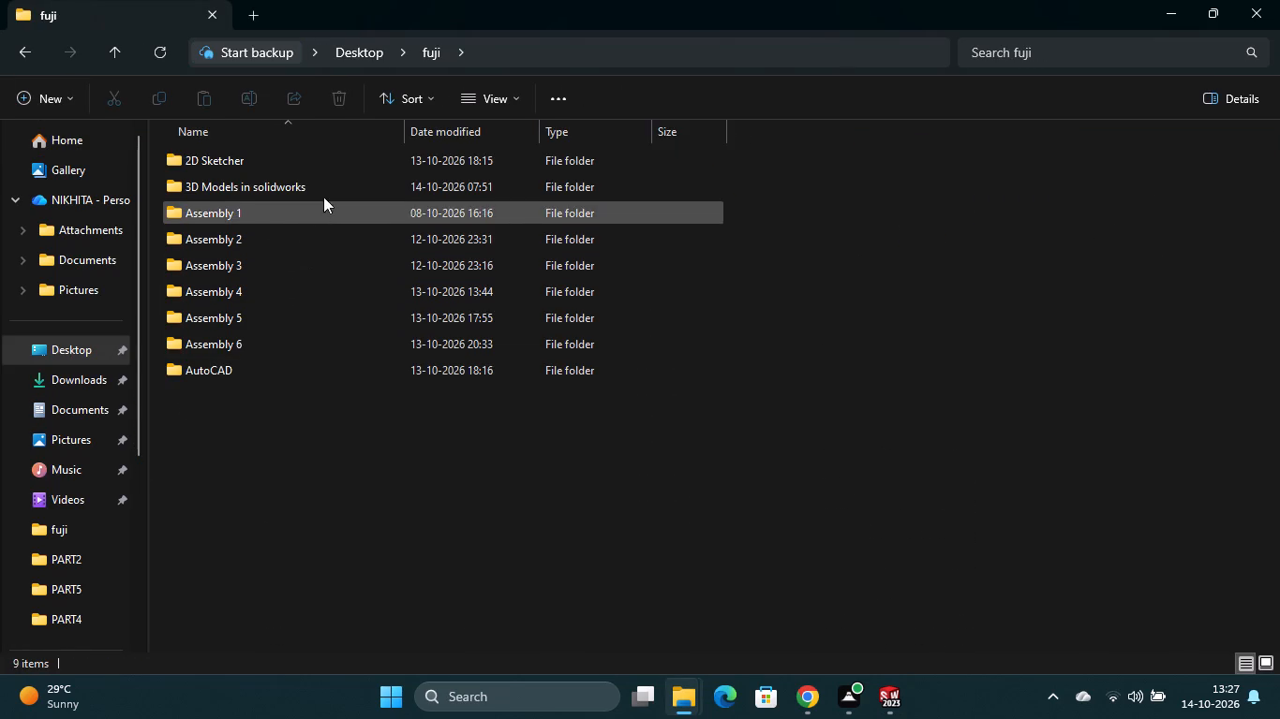
double_click(333, 189)
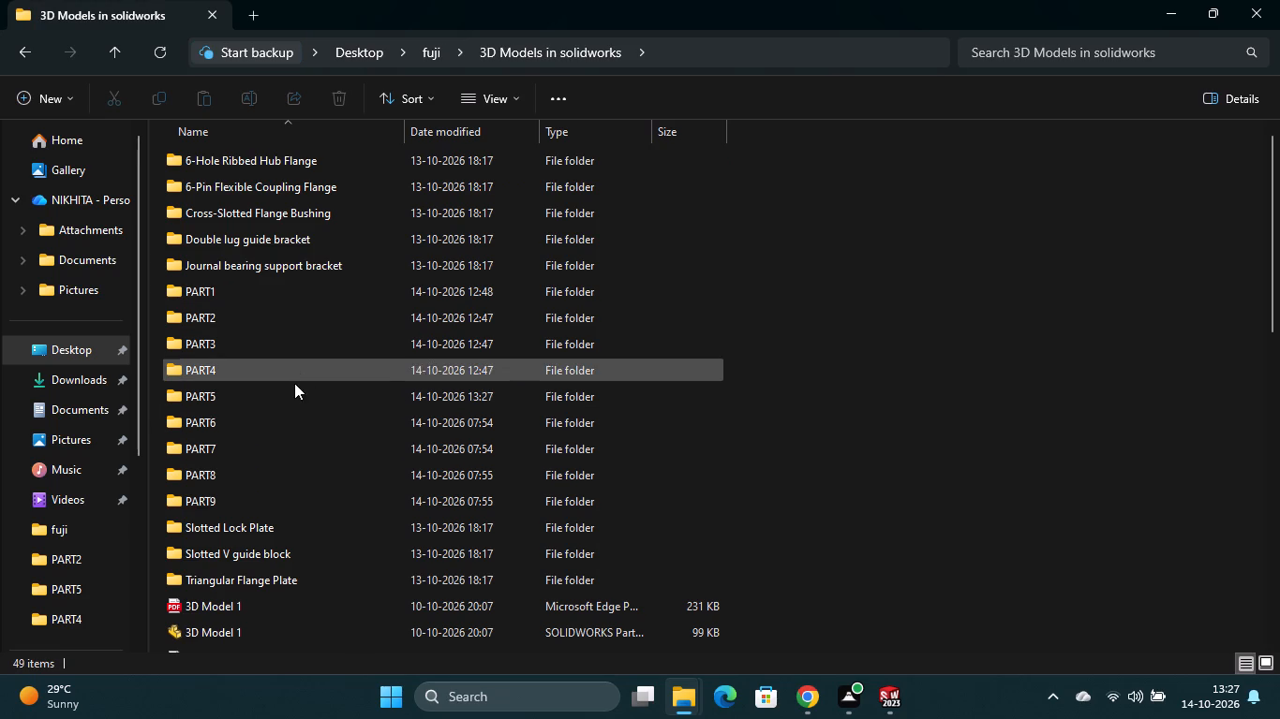
double_click(293, 388)
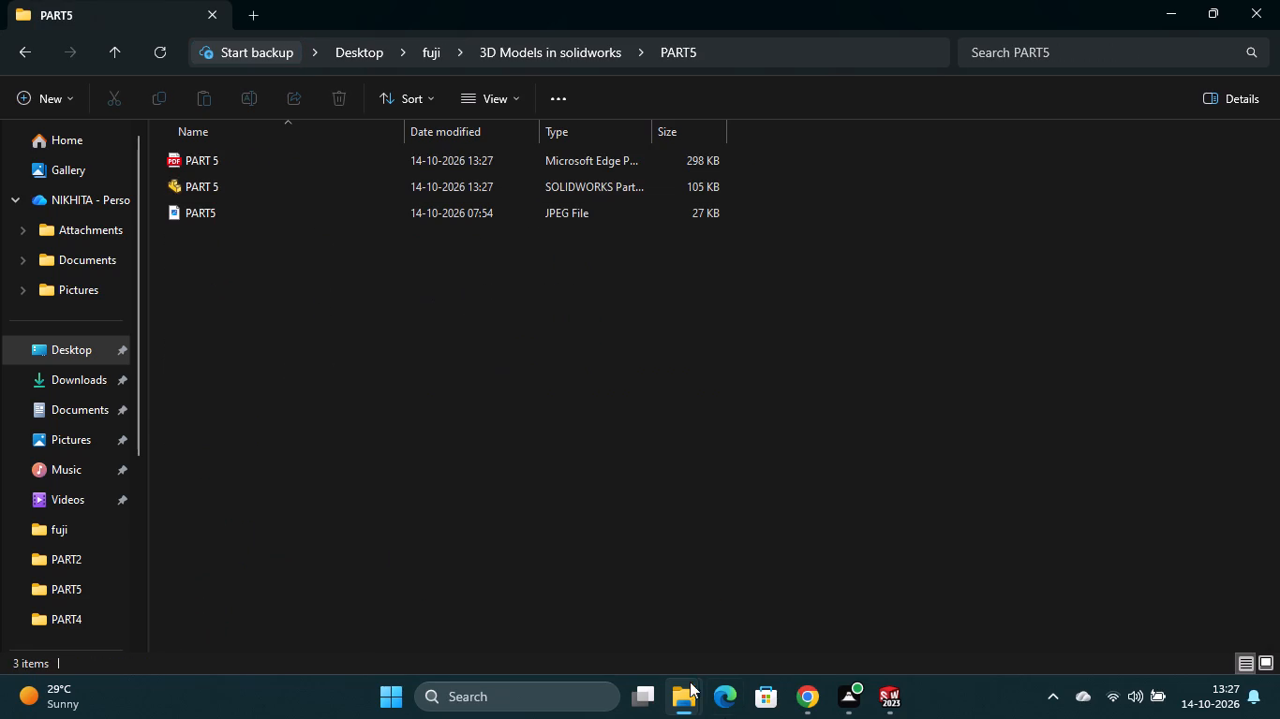
left_click(878, 691)
left_click(878, 691)
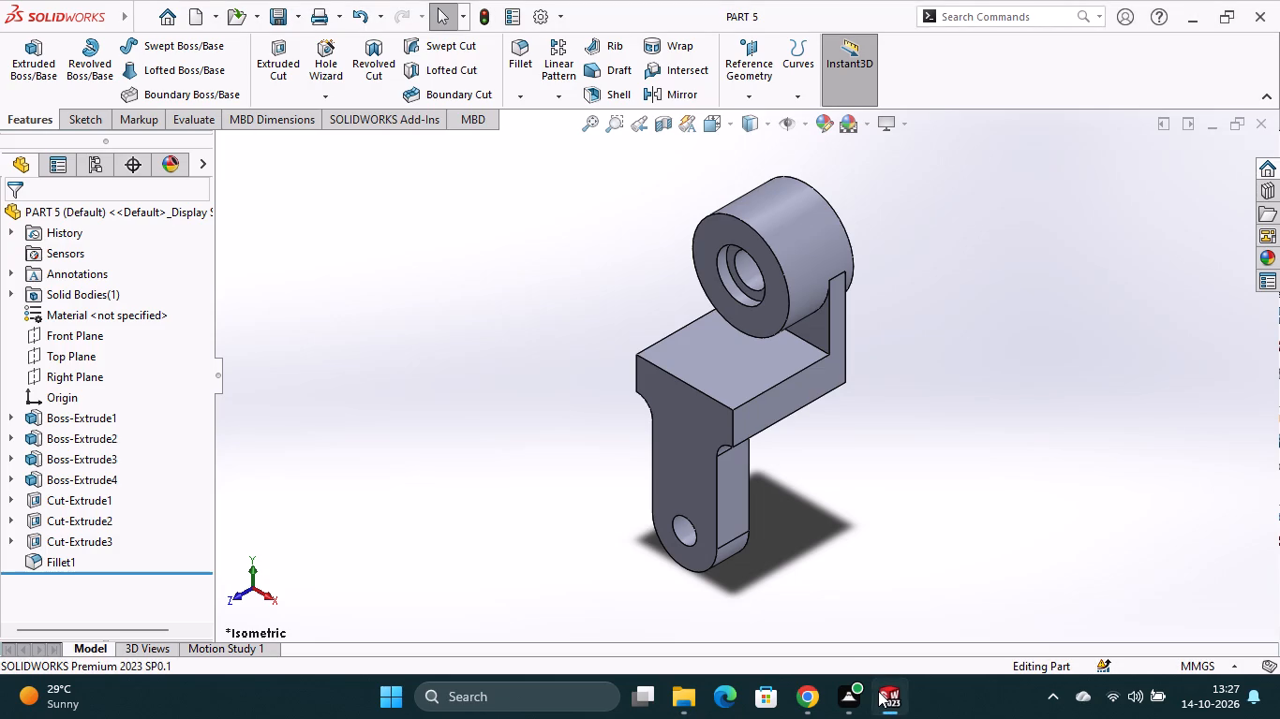
left_click(878, 691)
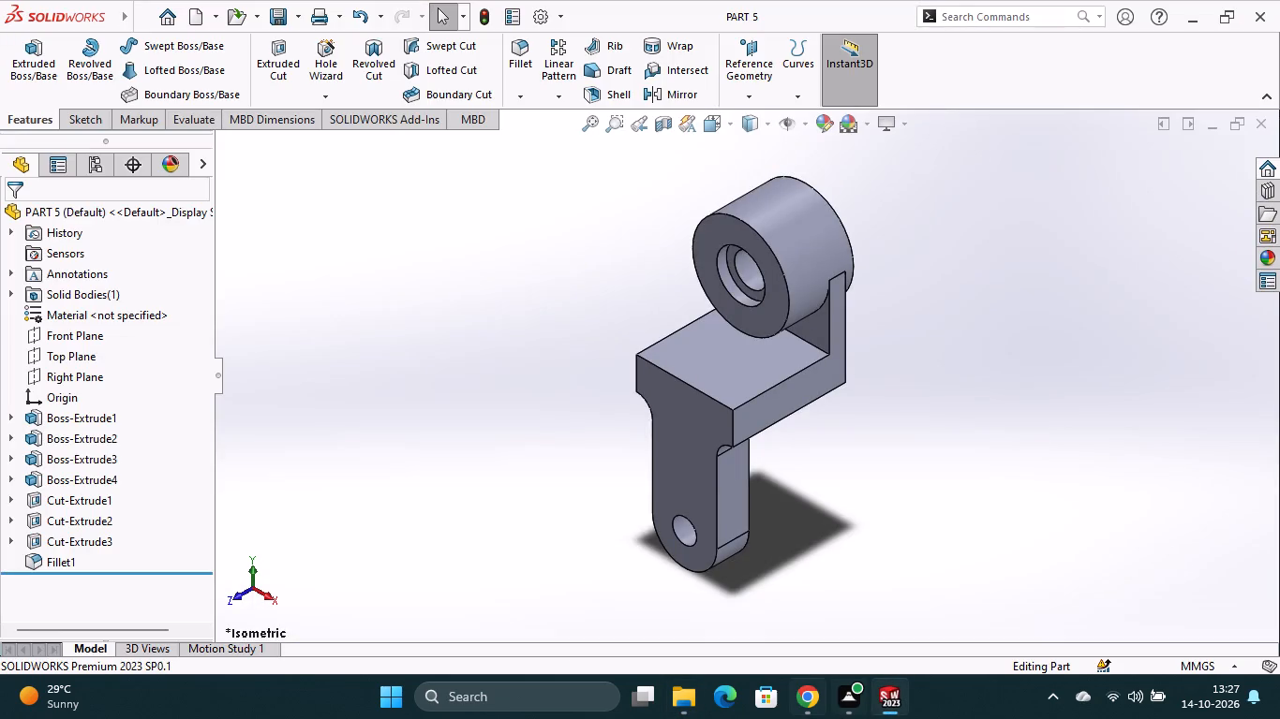